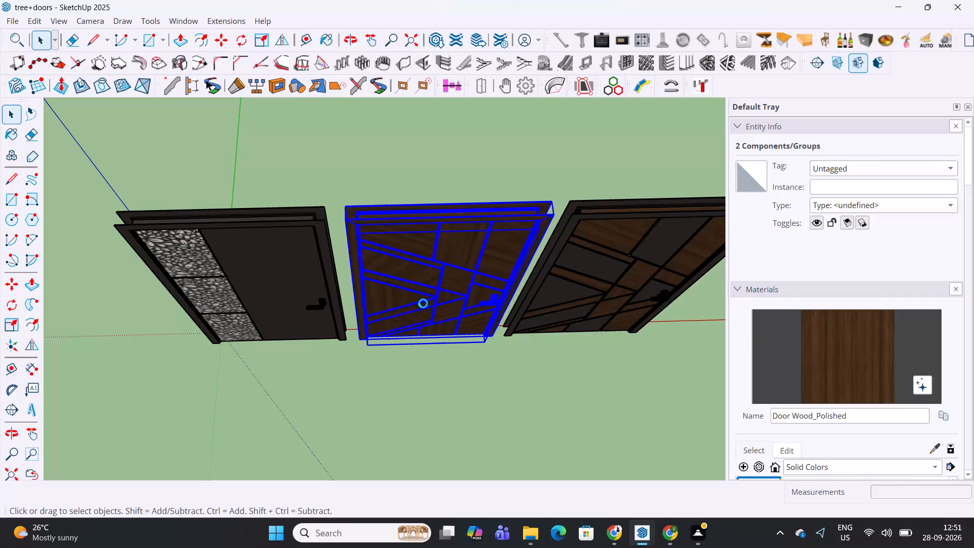
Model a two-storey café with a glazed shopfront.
Start a new blank model.
scroll(425, 303, down, 19)
middle_drag(448, 339, 449, 285)
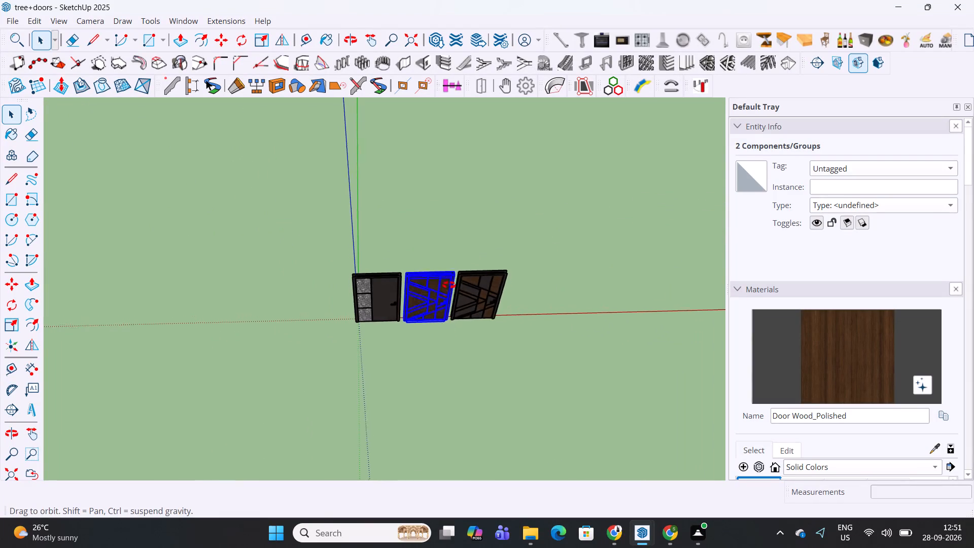
middle_drag(449, 285, 456, 197)
click(11, 20)
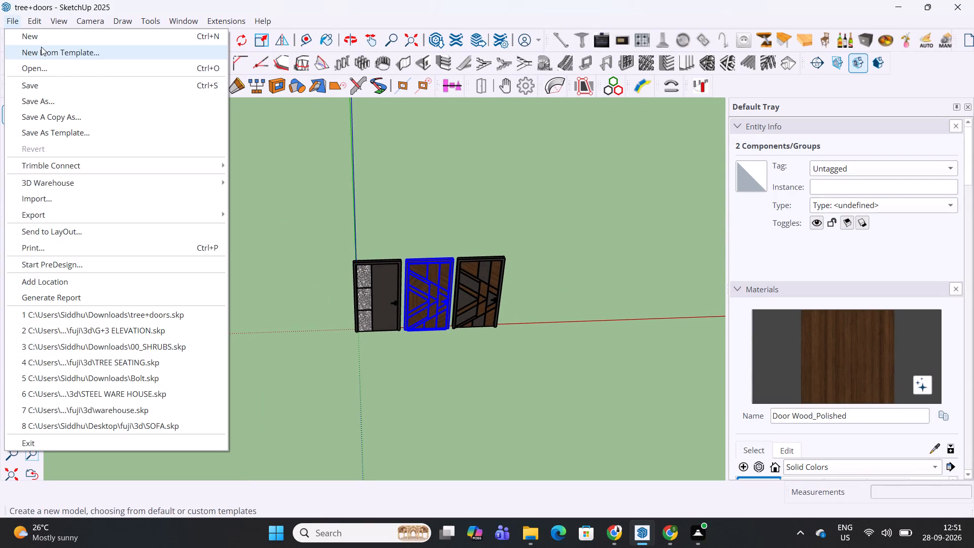
click(46, 40)
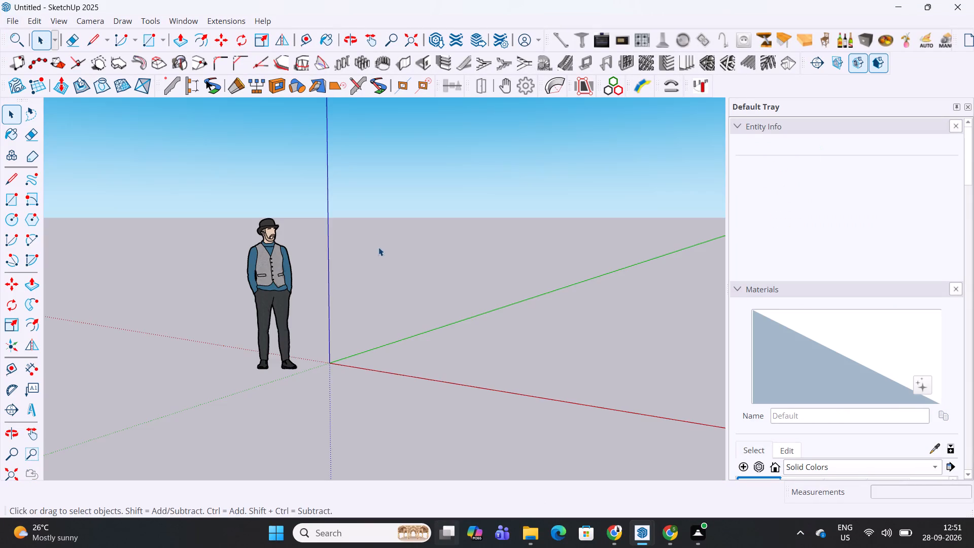
Delete the default human figure beside the origin.
scroll(394, 251, down, 5)
click(336, 260)
drag(325, 259, 305, 299)
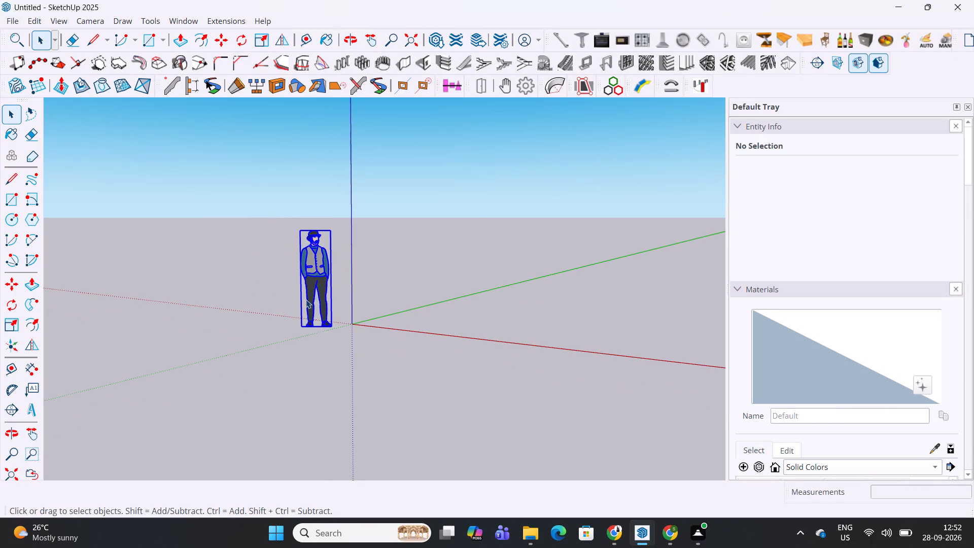
key(Delete)
click(474, 209)
Save the model as CAFE ELEVATION in the 3d folder, purging unused items and turning off the purge question.
key(ctrl+s)
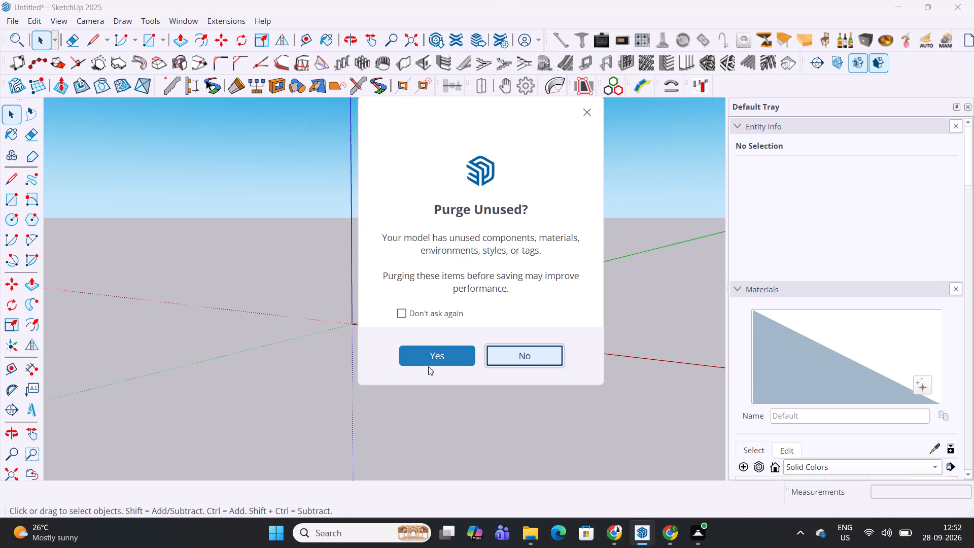
click(407, 312)
click(429, 370)
click(433, 349)
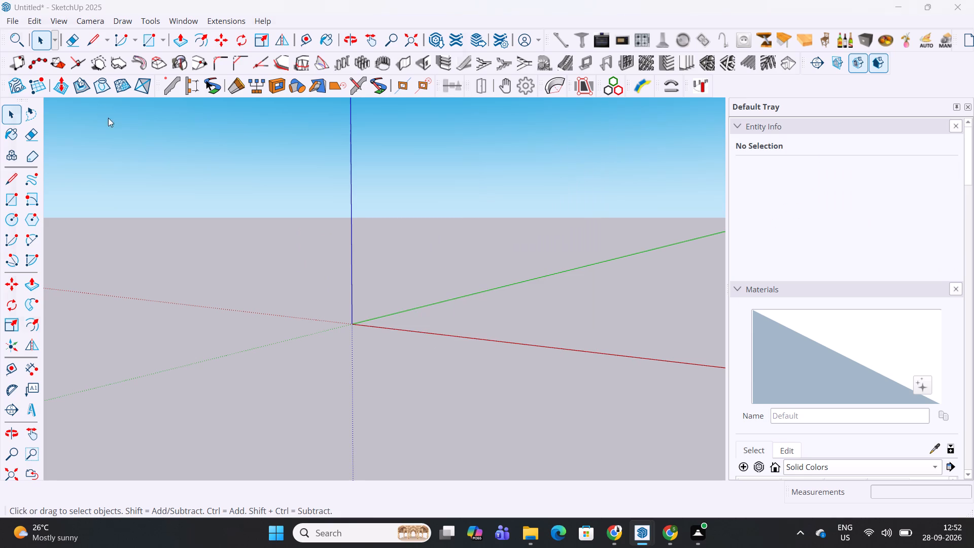
scroll(55, 147, down, 2)
scroll(50, 192, down, 1)
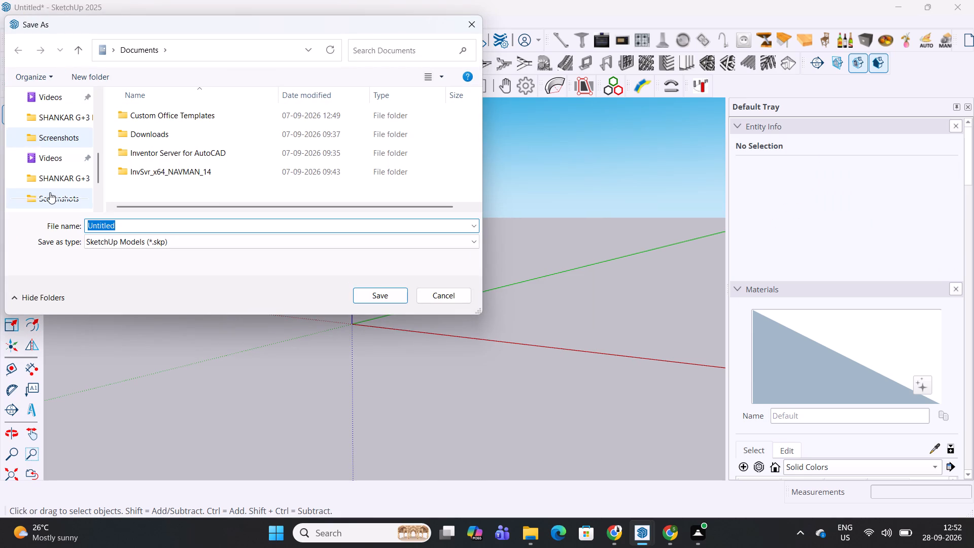
double_click(51, 181)
click(155, 223)
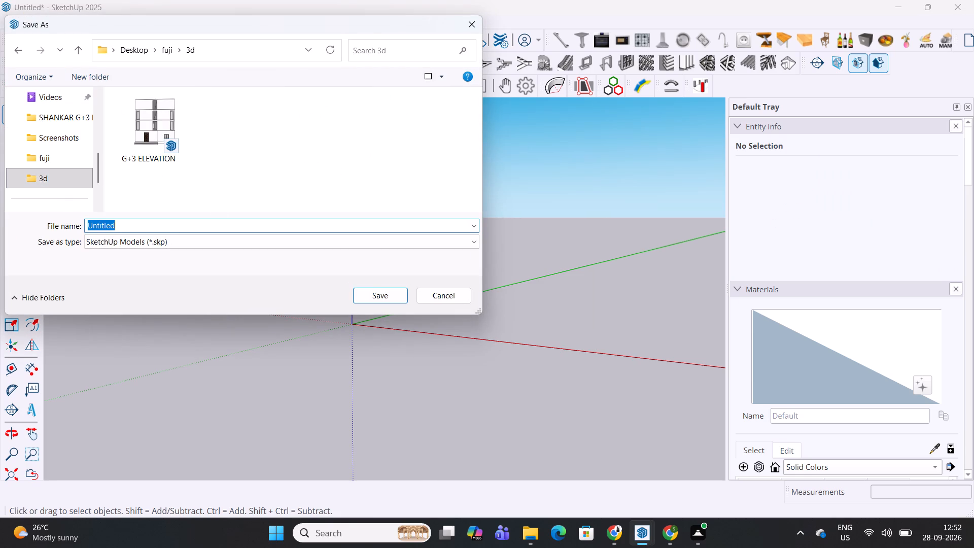
text(CS)
key(BackSpace)
text(AFE ELEVATION)
key(Return)
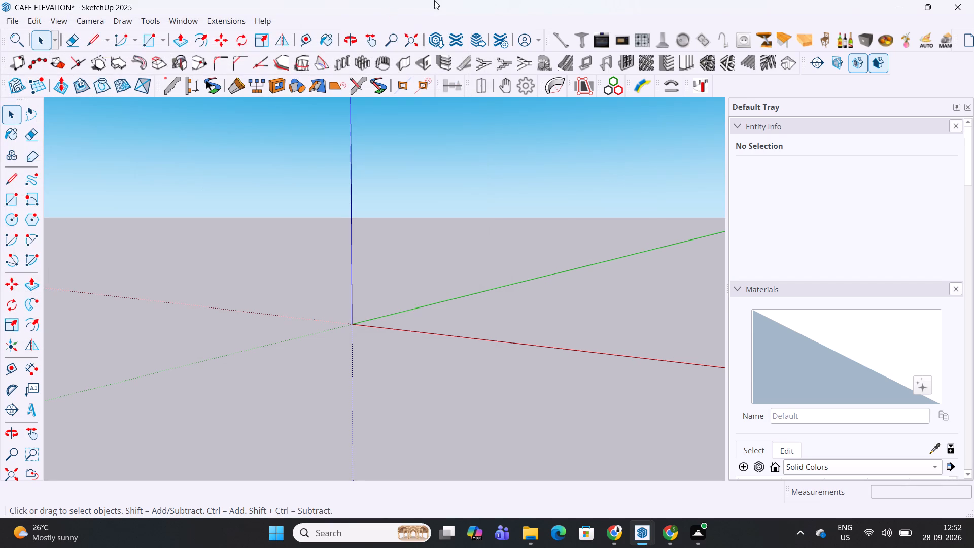
Import the CAFE ELEVATION JPG from Downloads as an image and place it flat on the ground beside the red axis.
scroll(392, 234, down, 5)
scroll(436, 257, down, 2)
middle_drag(435, 257, 260, 285)
middle_drag(260, 287, 375, 355)
click(8, 20)
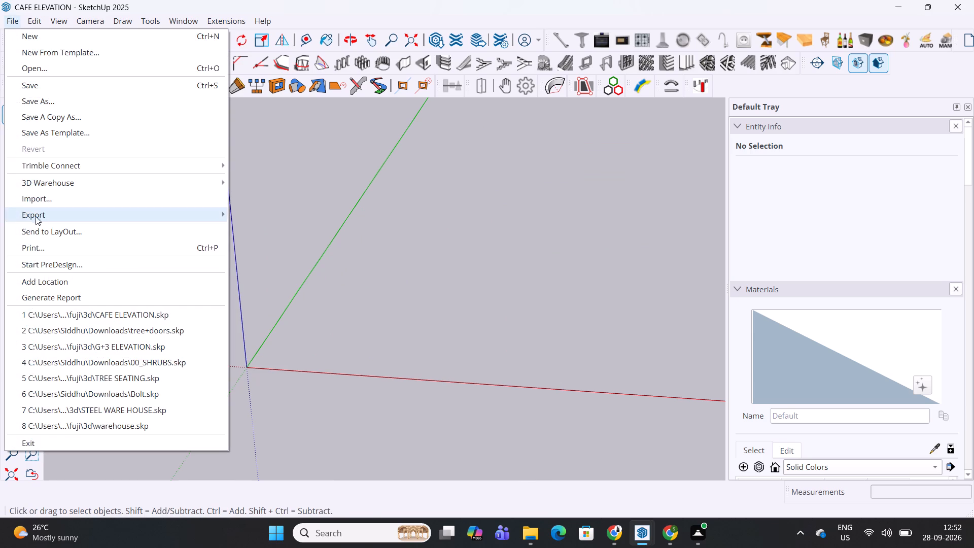
click(46, 201)
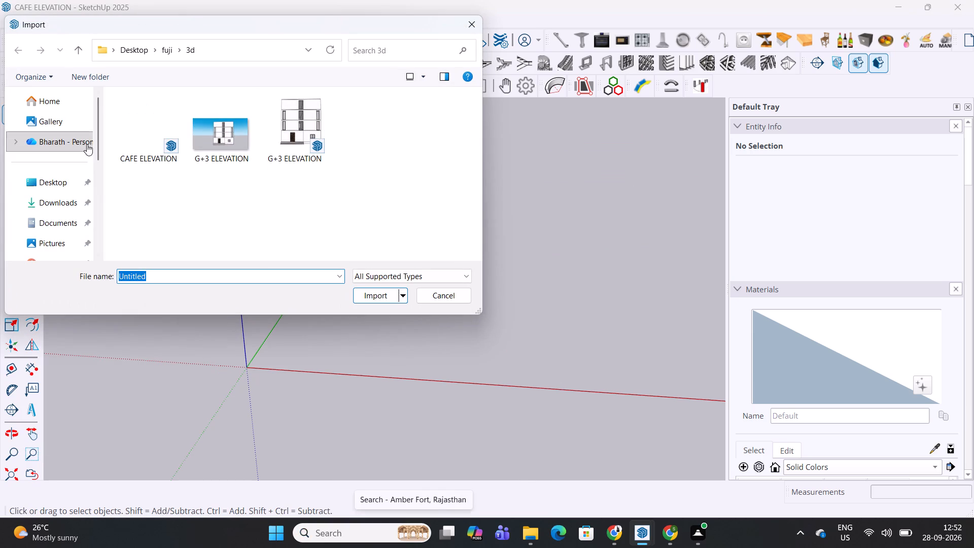
click(54, 204)
click(184, 133)
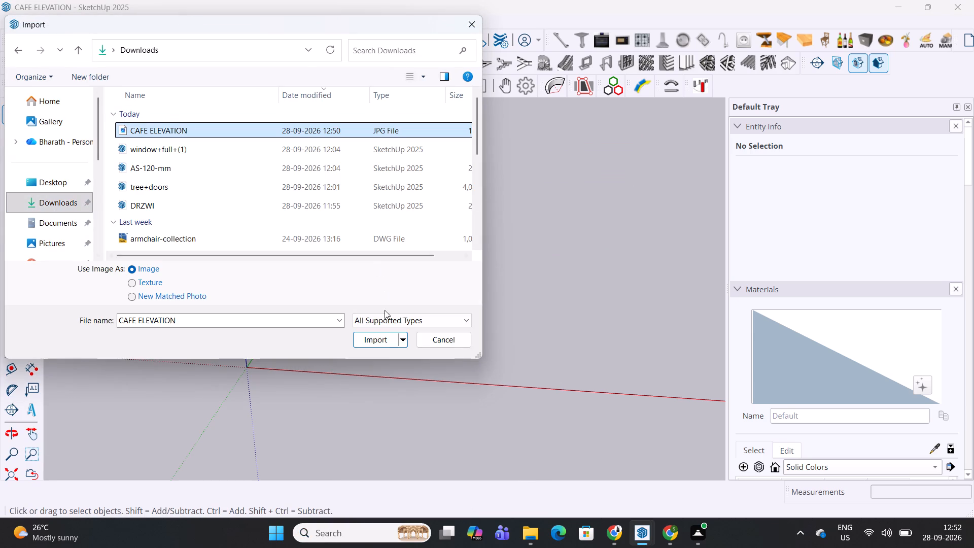
click(375, 340)
click(372, 367)
middle_drag(498, 255, 500, 257)
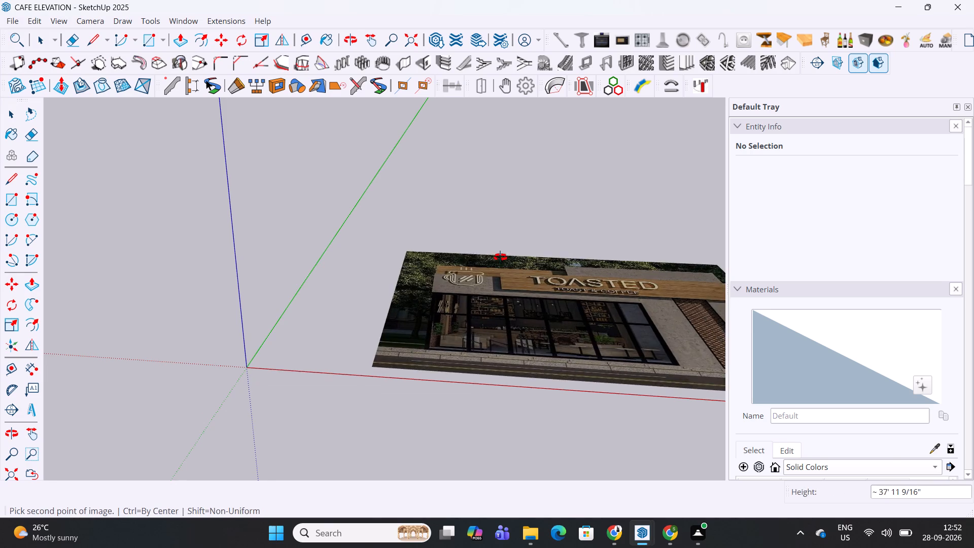
middle_drag(500, 257, 518, 254)
click(545, 241)
scroll(452, 203, down, 6)
middle_drag(452, 204, 483, 409)
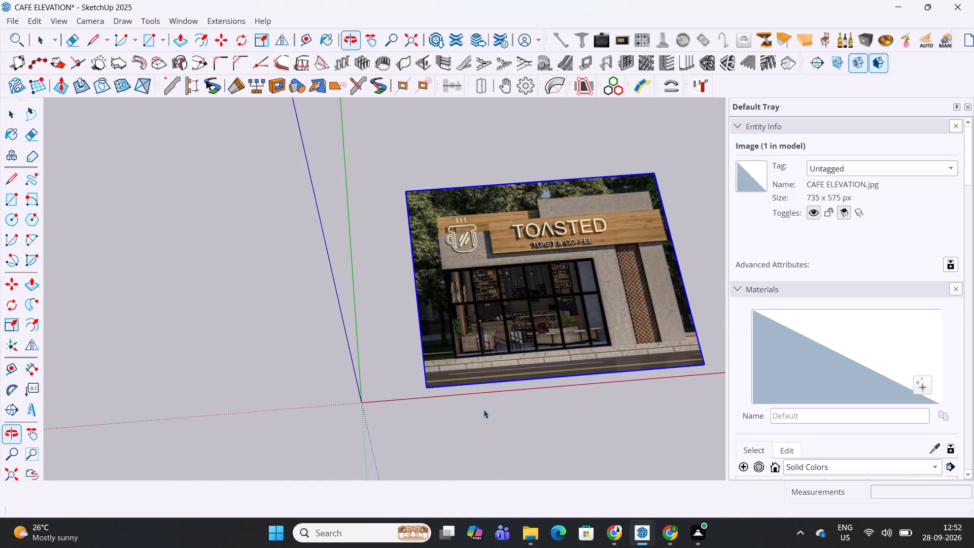
scroll(529, 351, down, 1)
shift+middle_drag(530, 349, 442, 352)
middle_drag(479, 320, 459, 381)
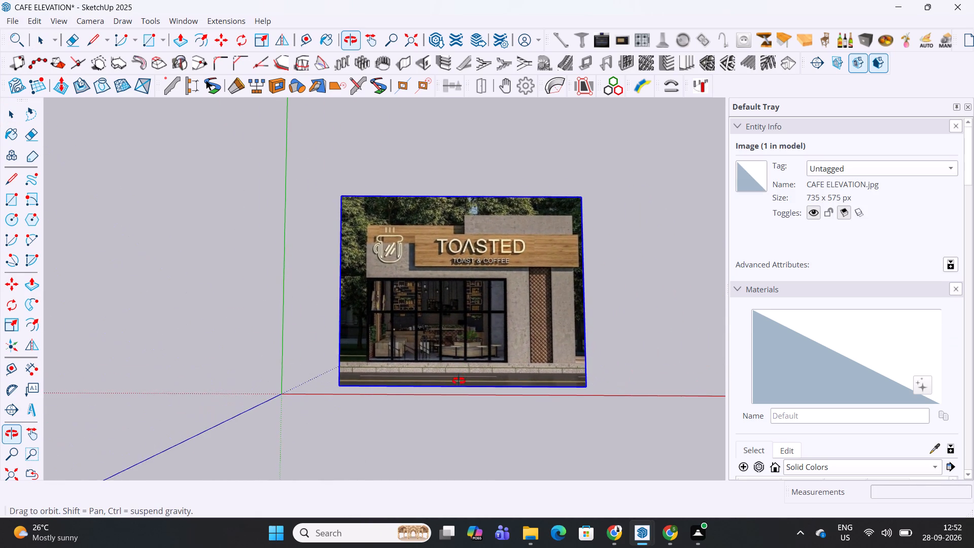
middle_drag(459, 381, 468, 376)
key(space)
click(559, 449)
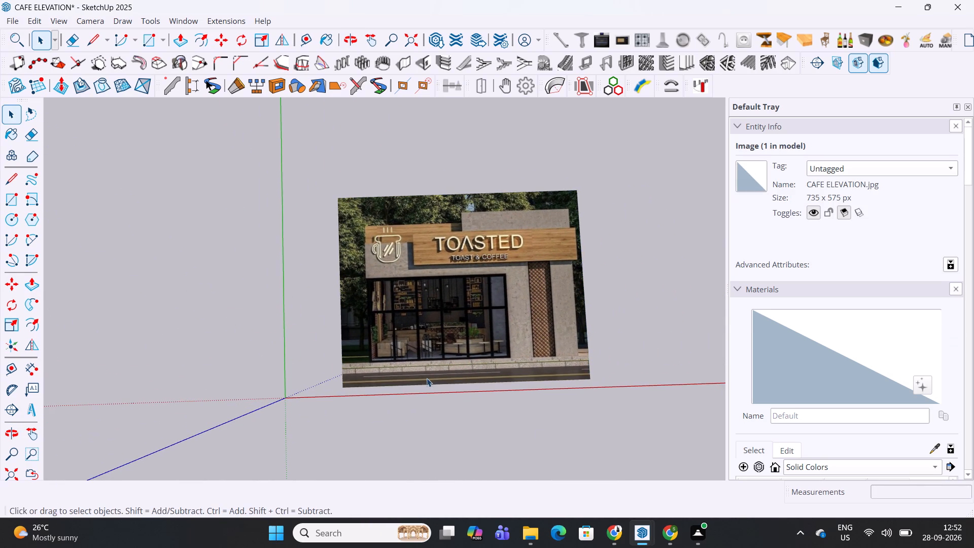
Rotate the café image 90 degrees about its bottom-left corner, around the red axis, so it stands upright.
scroll(427, 378, up, 2)
middle_drag(427, 378, 642, 269)
click(429, 278)
scroll(406, 353, up, 5)
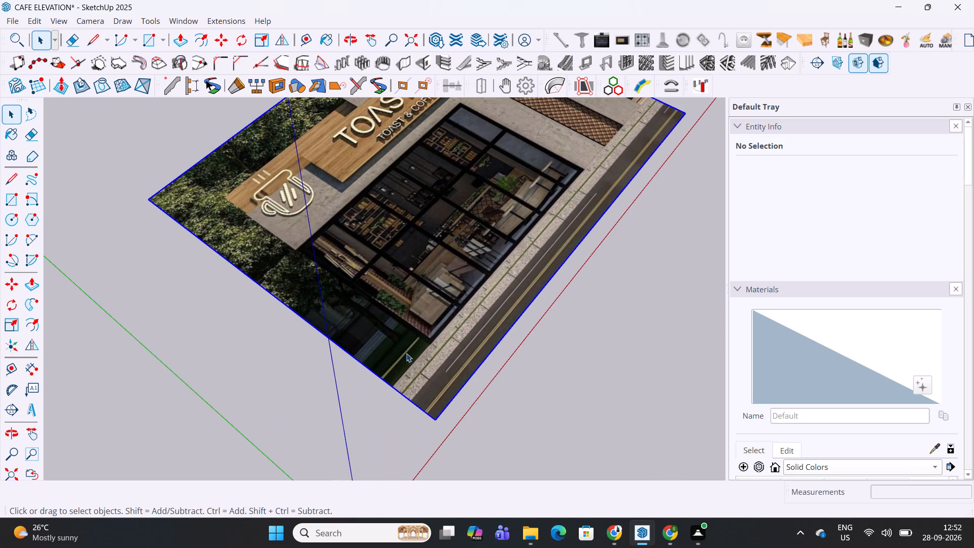
key(q)
key(Left)
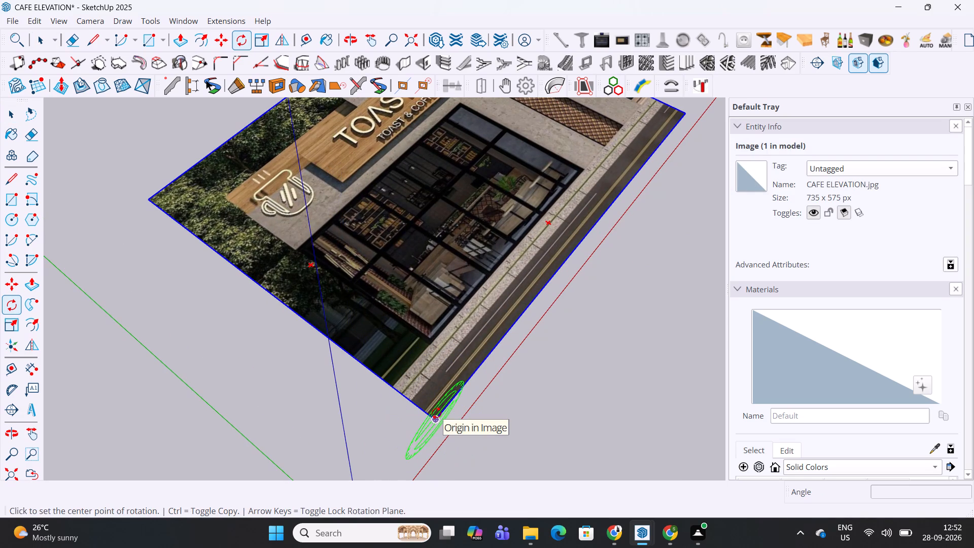
key(Right)
click(436, 413)
click(313, 343)
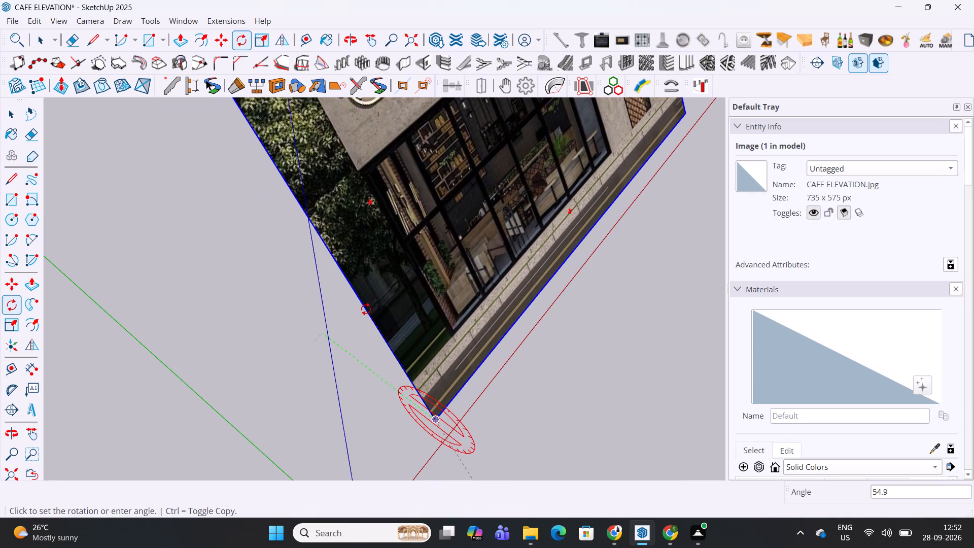
text(90)
key(Return)
key(space)
click(503, 396)
Save the model with the upright café image.
scroll(500, 394, down, 2)
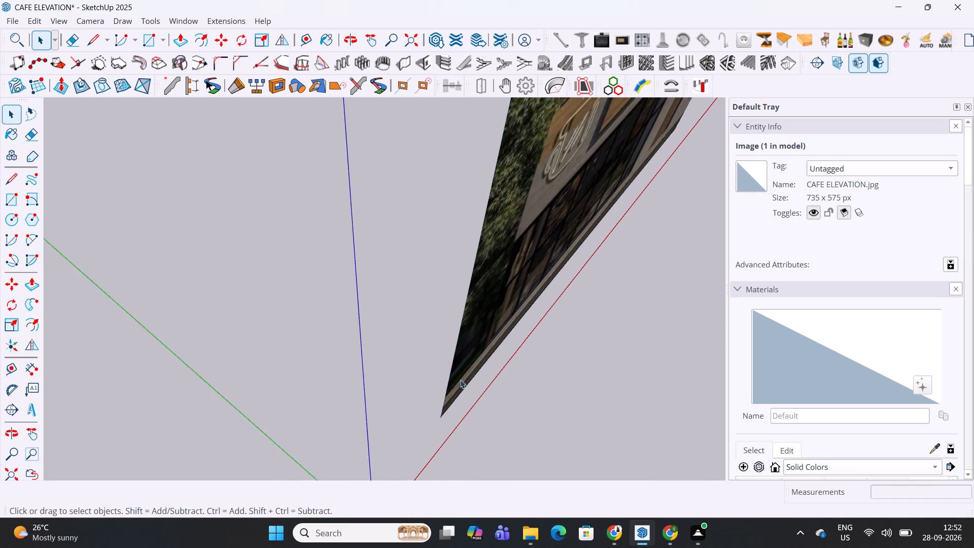
scroll(460, 380, down, 12)
middle_drag(510, 319, 284, 116)
shift+middle_drag(529, 271, 411, 266)
middle_drag(442, 335, 441, 319)
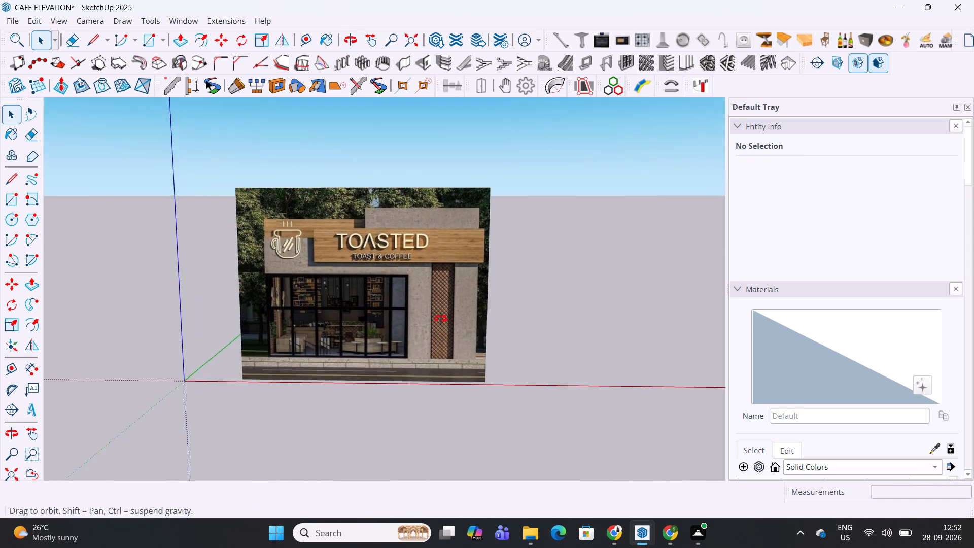
middle_drag(441, 319, 441, 309)
scroll(441, 309, down, 1)
shift+middle_drag(445, 309, 410, 304)
key(ctrl+s)
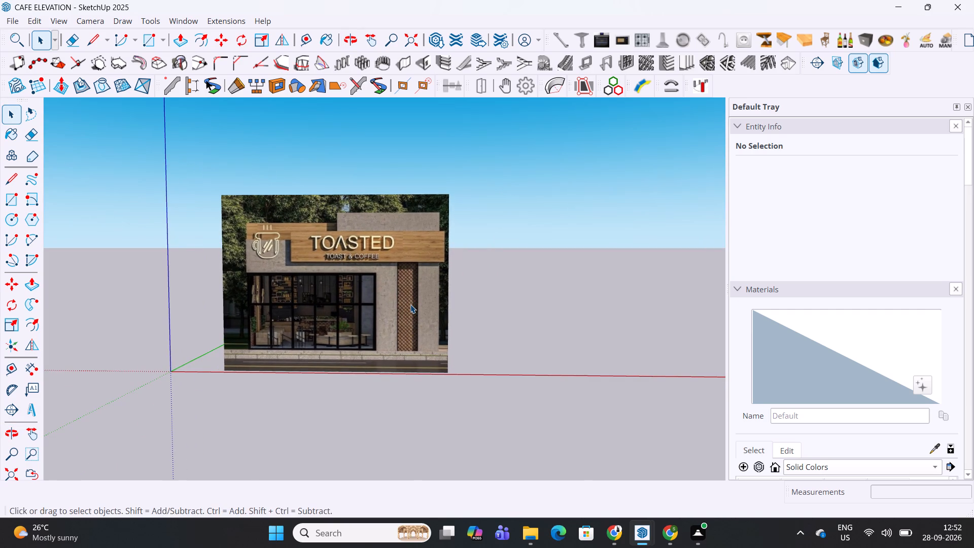
Create a horizontal guide line 13' above the red axis with the Tape Measure.
shift+middle_drag(410, 304, 390, 315)
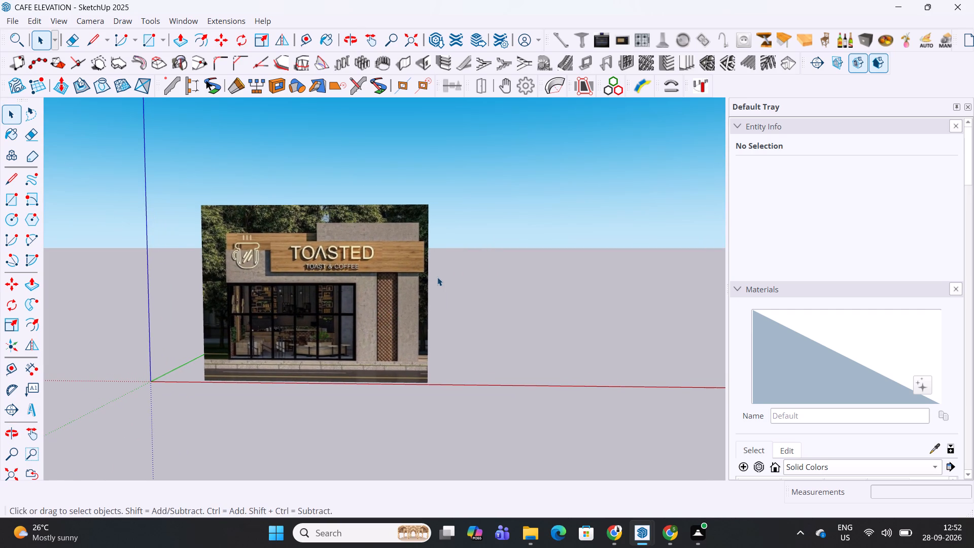
middle_click(437, 277)
key(t)
double_click(536, 385)
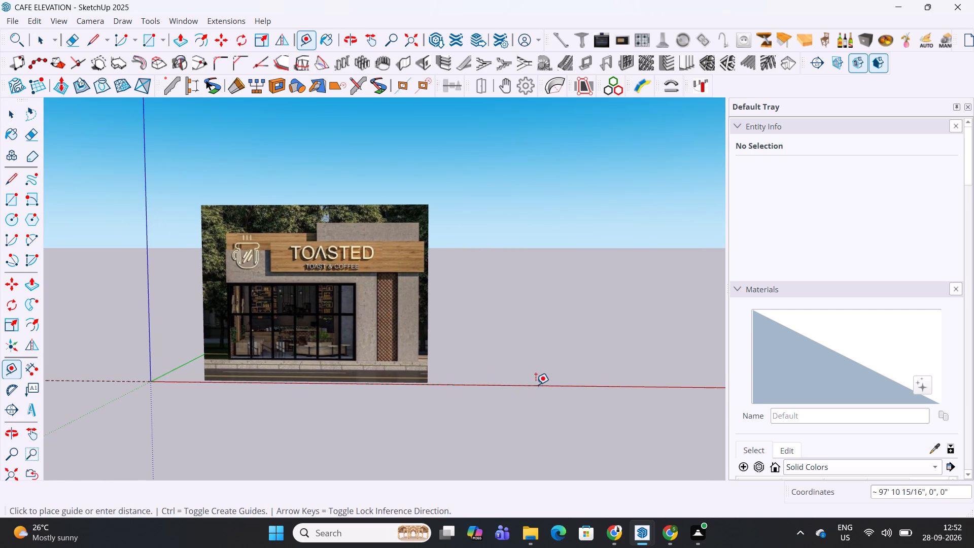
click(541, 385)
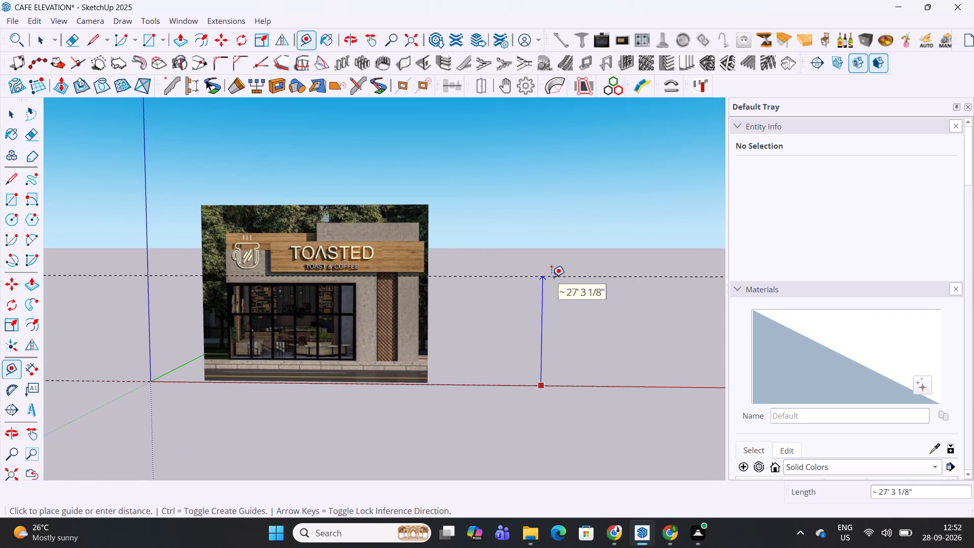
text(13')
key(Return)
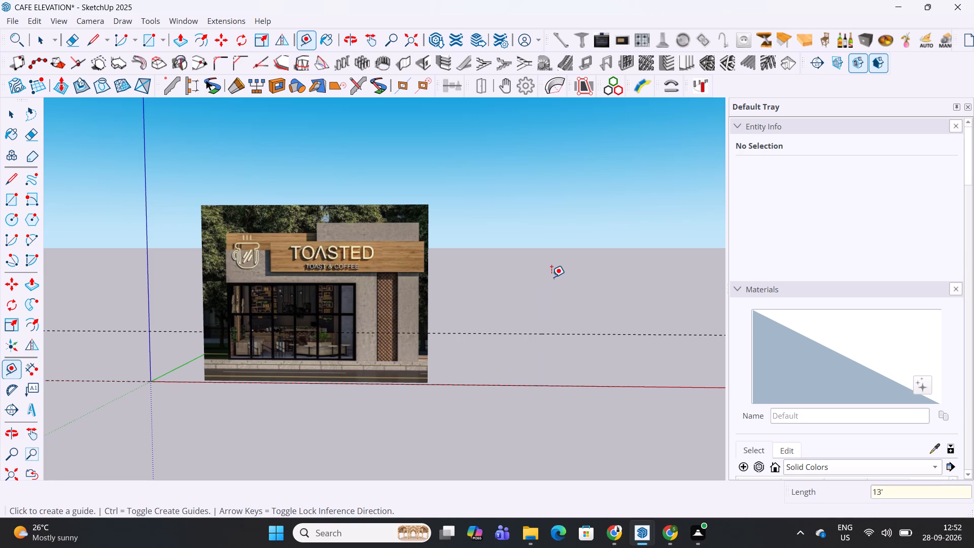
Scale the café image uniformly by about 0.29 from its top corner so its top edge meets the horizontal guide.
shift+middle_drag(519, 347, 384, 364)
middle_drag(387, 363, 392, 331)
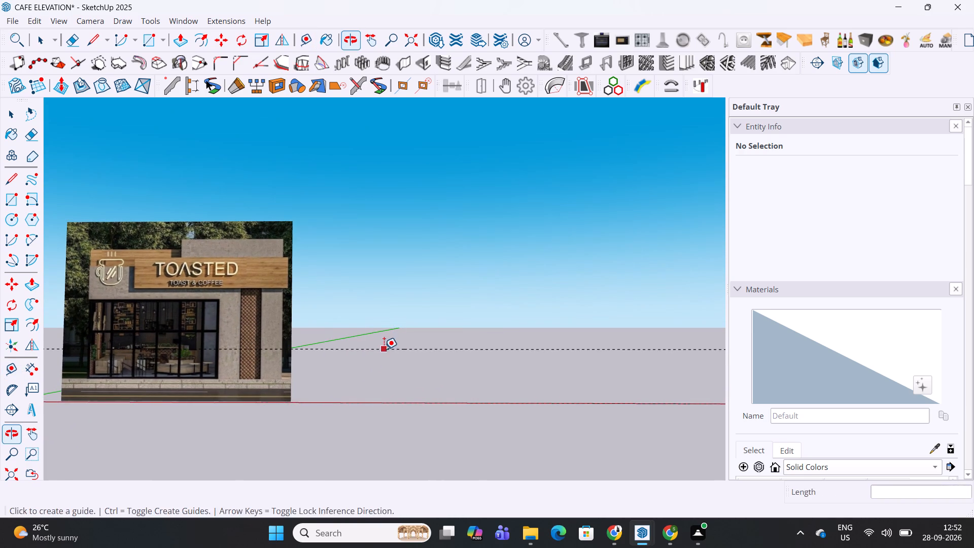
shift+middle_drag(384, 349, 433, 352)
key(space)
click(290, 316)
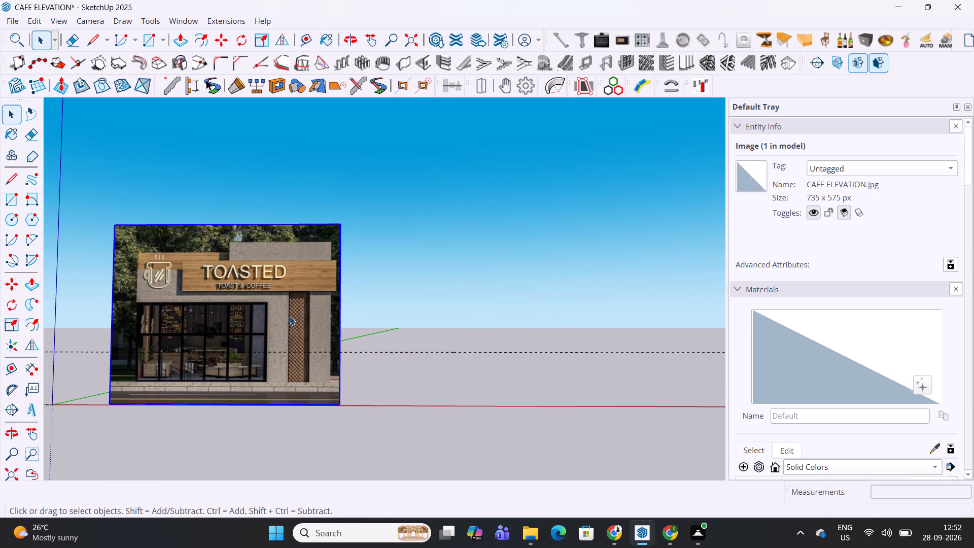
key(s)
click(340, 226)
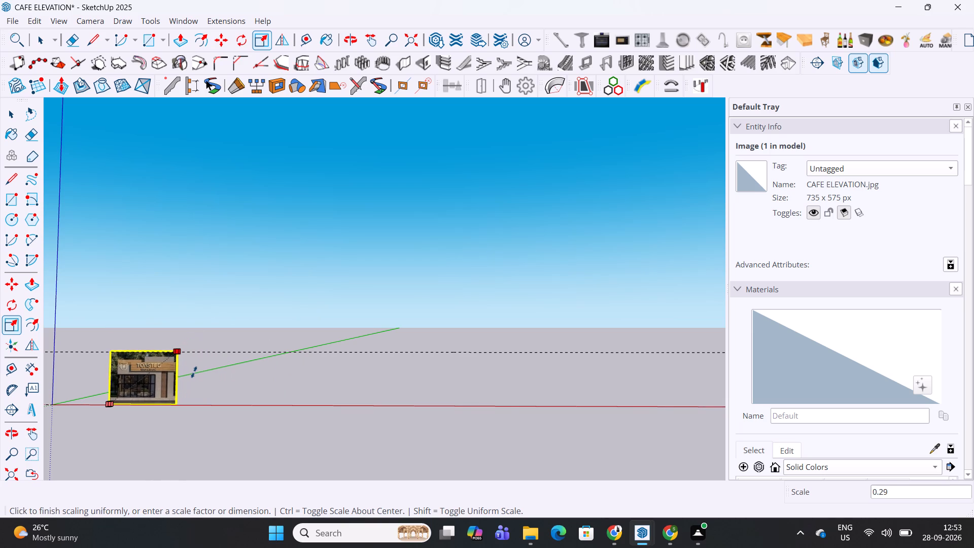
click(194, 372)
scroll(143, 369, up, 10)
middle_drag(155, 368, 260, 321)
key(space)
click(414, 209)
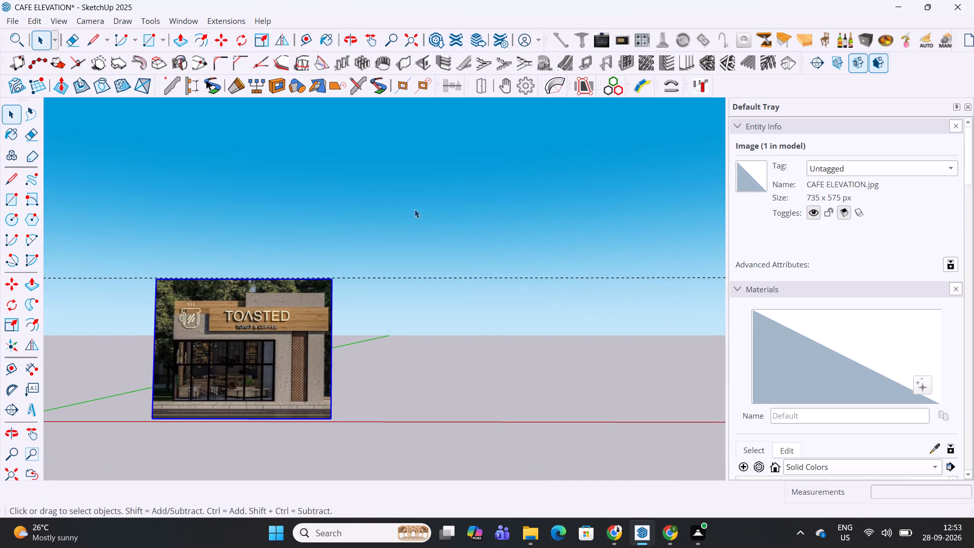
Create a vertical guide line parallel to the blue axis, a short distance beyond the image's right edge.
shift+middle_drag(437, 291, 387, 297)
middle_drag(392, 297, 388, 316)
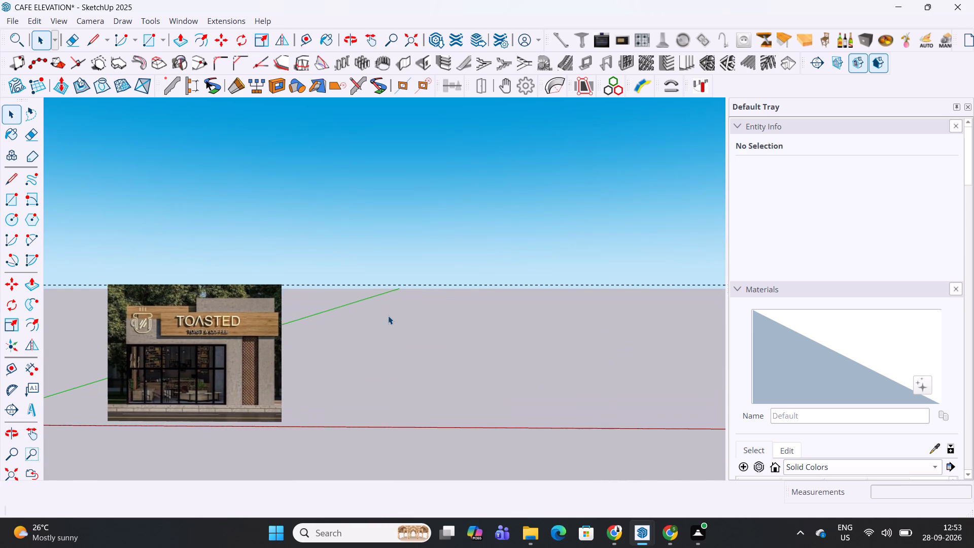
key(t)
scroll(232, 360, down, 3)
shift+middle_drag(122, 329, 257, 309)
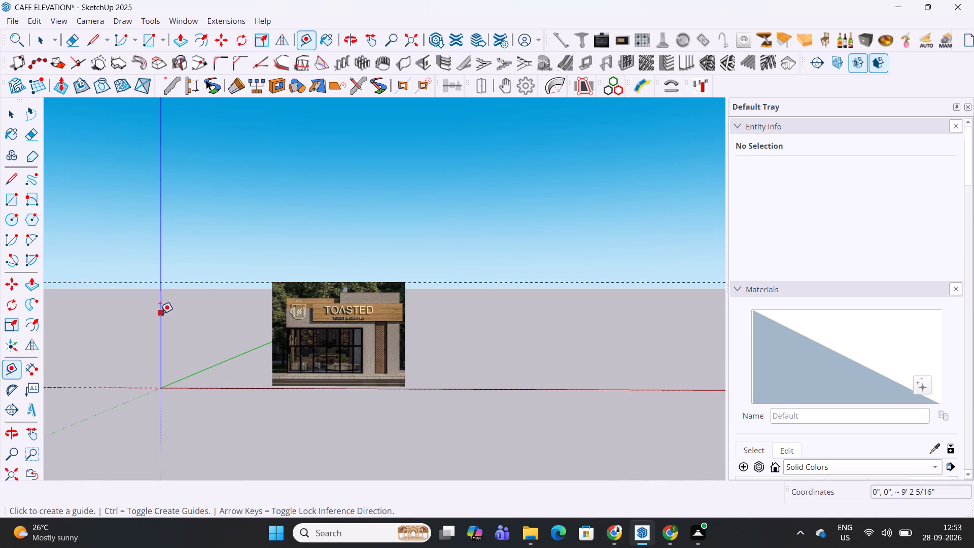
click(160, 314)
click(480, 281)
Create a second vertical guide line 20' from the existing vertical guide, on the side away from the café image.
middle_drag(504, 290, 407, 304)
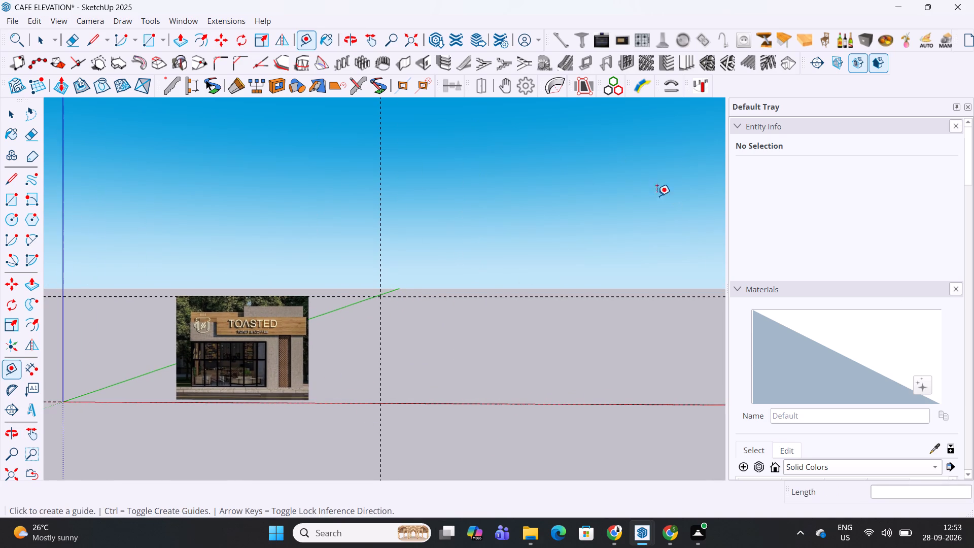
scroll(390, 319, up, 5)
shift+middle_drag(393, 324, 440, 276)
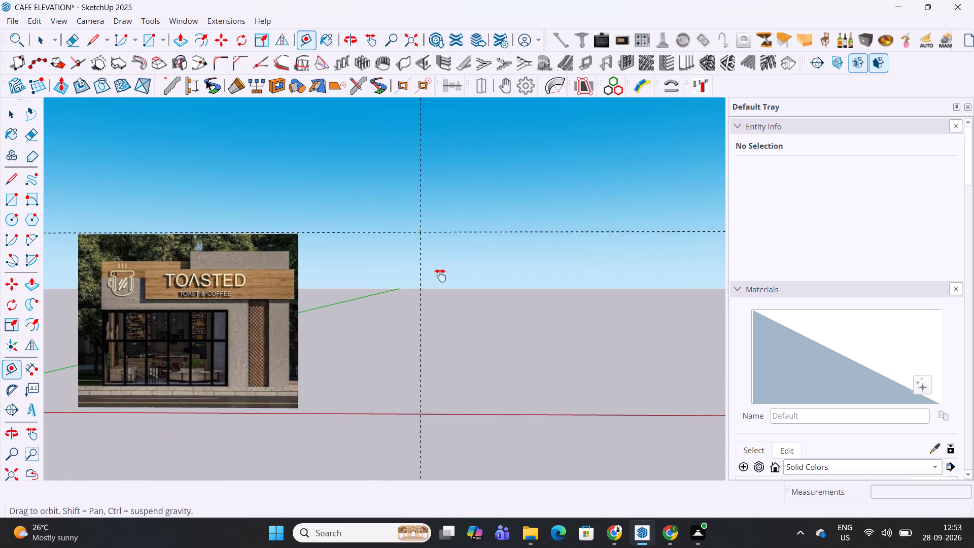
shift+middle_drag(440, 276, 441, 270)
shift+scroll(440, 270, up, 1)
click(427, 254)
scroll(569, 253, down, 4)
shift+middle_drag(586, 256, 503, 286)
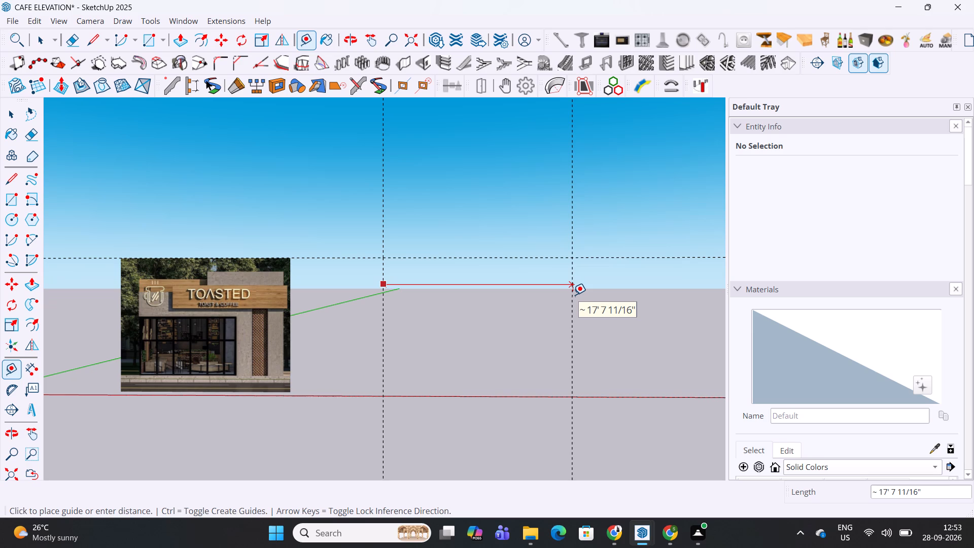
text(20)
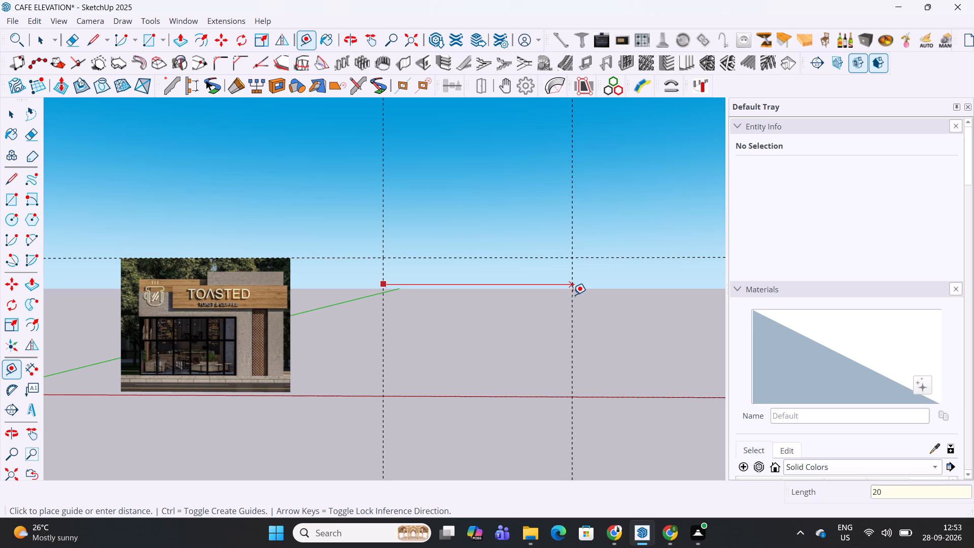
key(apostrophe)
key(Return)
Draw a 20' by 13' upright rectangle between the two vertical guides, from the red axis up to the horizontal guide.
shift+middle_drag(494, 254, 487, 252)
middle_click(443, 298)
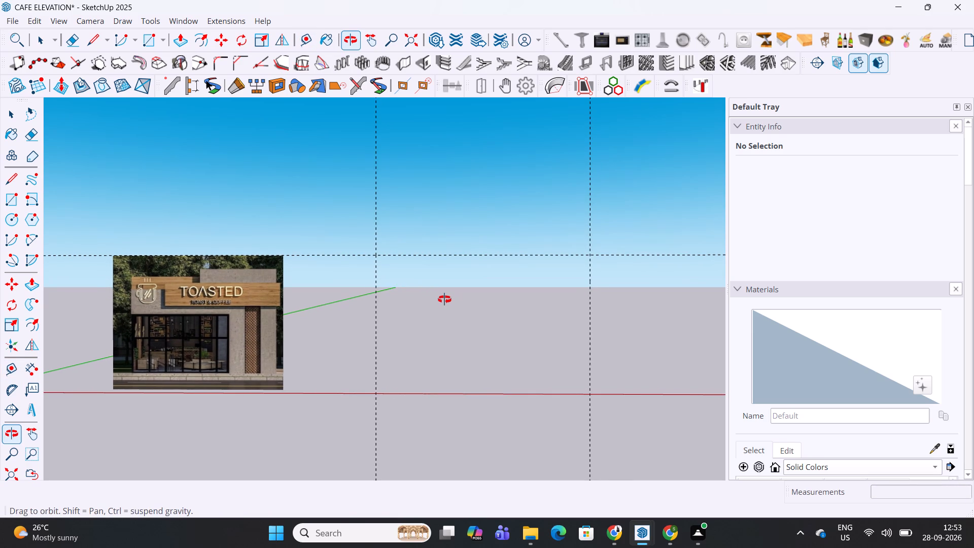
key(r)
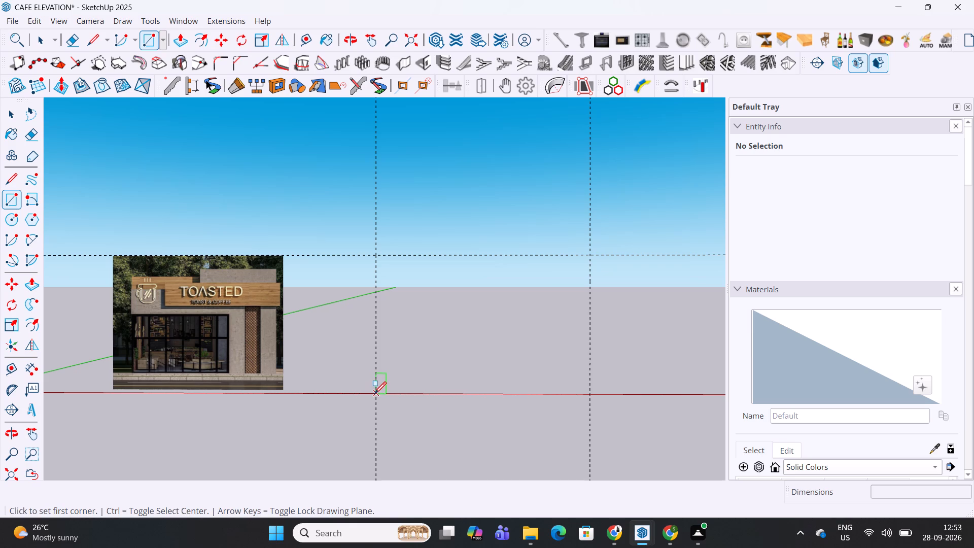
click(374, 395)
click(590, 254)
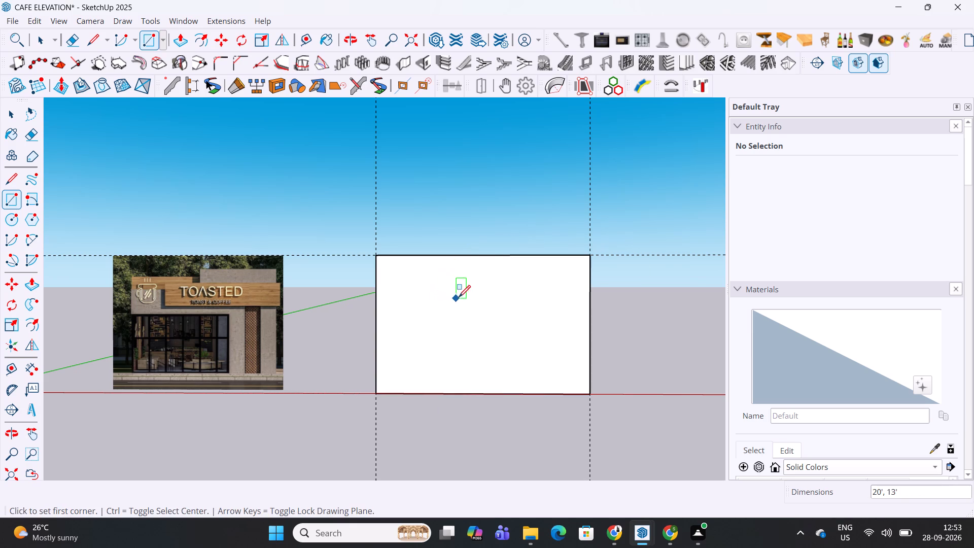
Create a horizontal guide line 10' above the rectangle's bottom edge with the Tape Measure.
shift+middle_click(461, 298)
key(space)
click(476, 211)
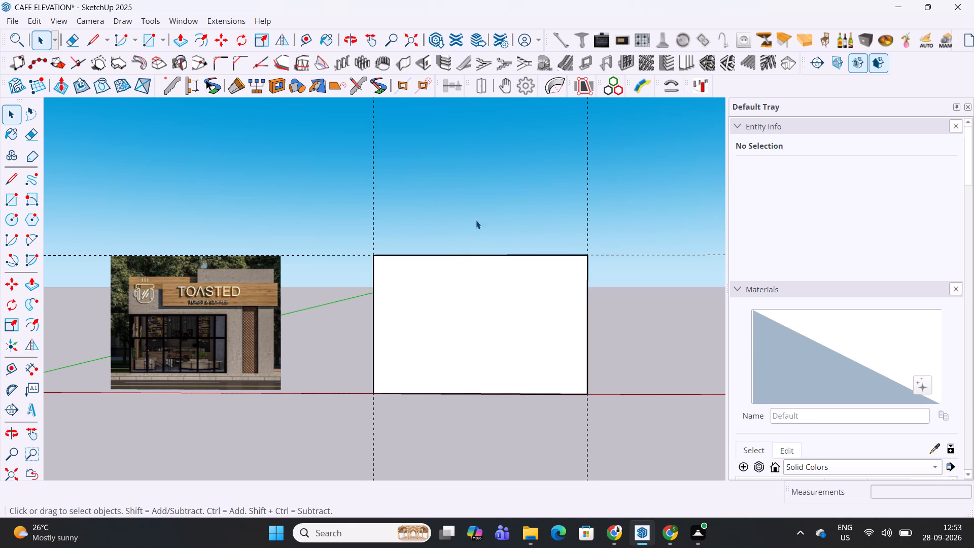
key(t)
click(471, 254)
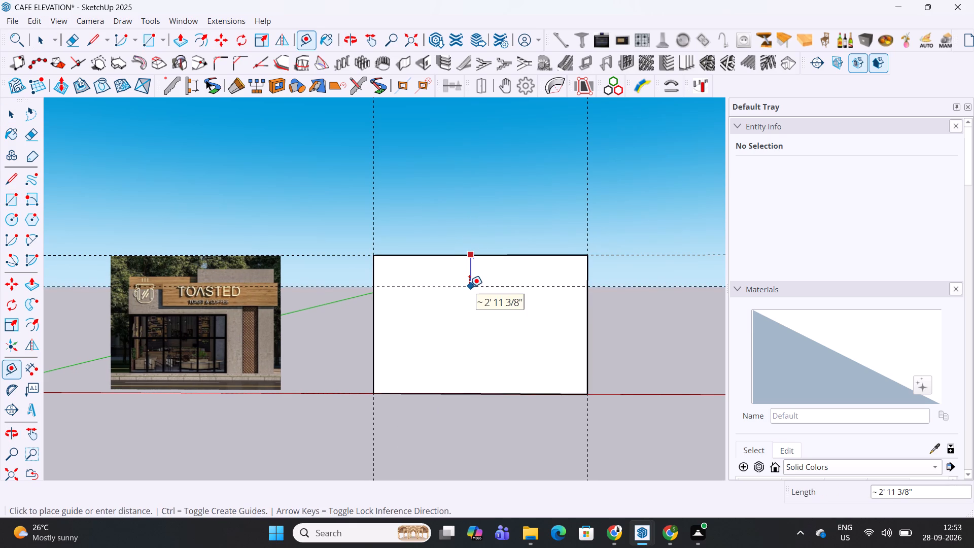
key(Escape)
click(464, 395)
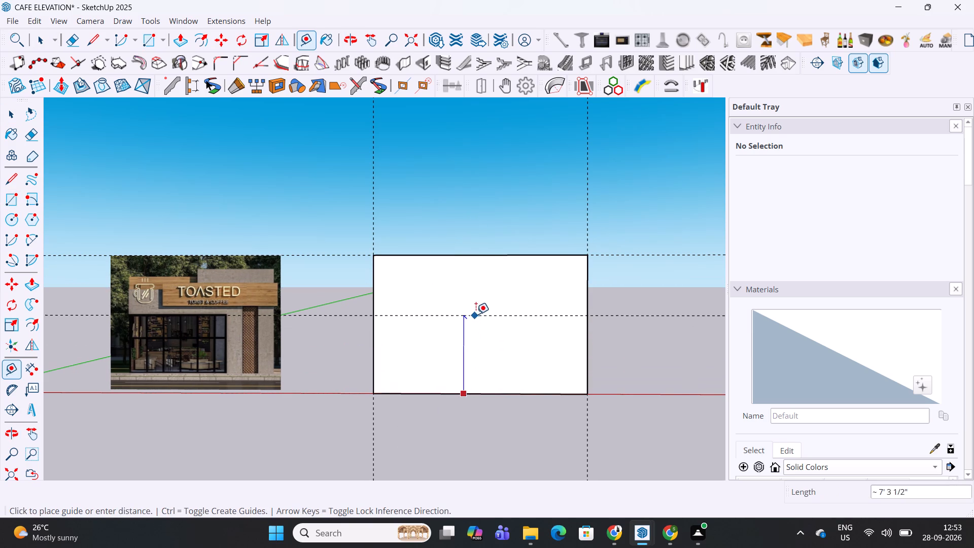
text(10')
key(Return)
key(space)
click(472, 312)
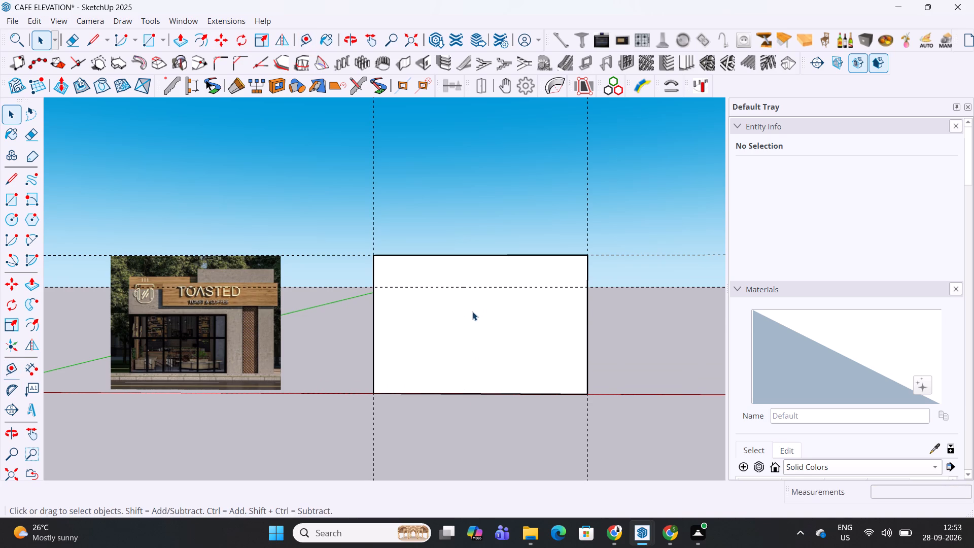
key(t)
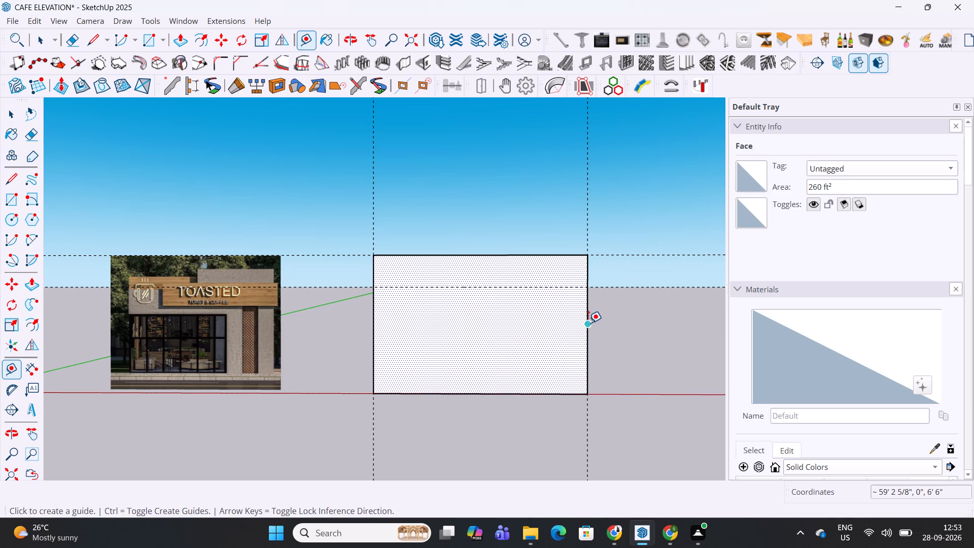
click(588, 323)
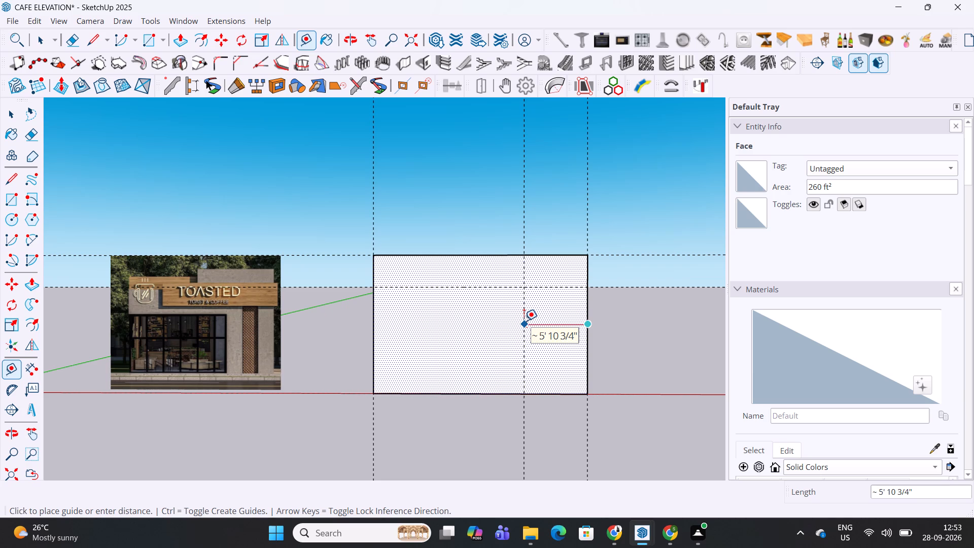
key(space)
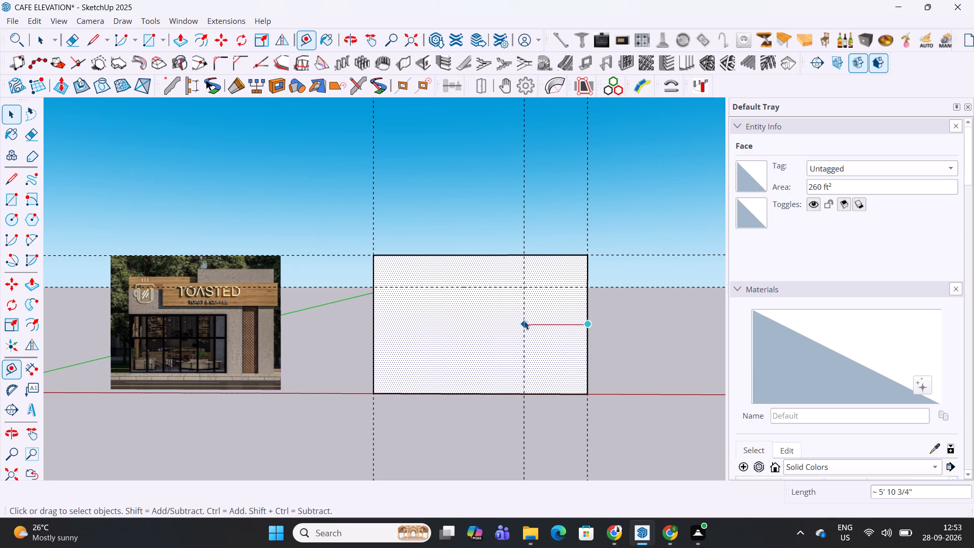
Move the rectangle's right edge 5' outward, away from the café image.
click(587, 310)
key(m)
click(587, 254)
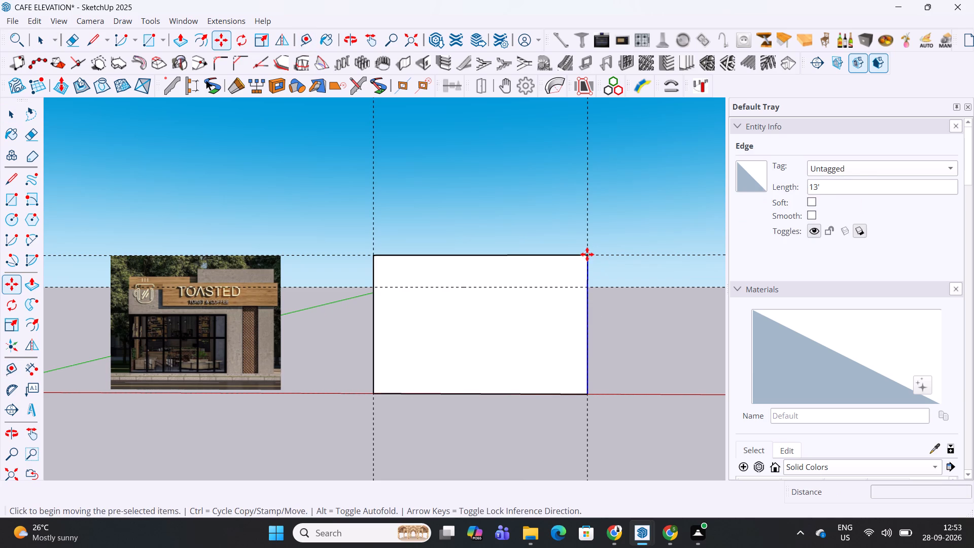
text(5')
key(Return)
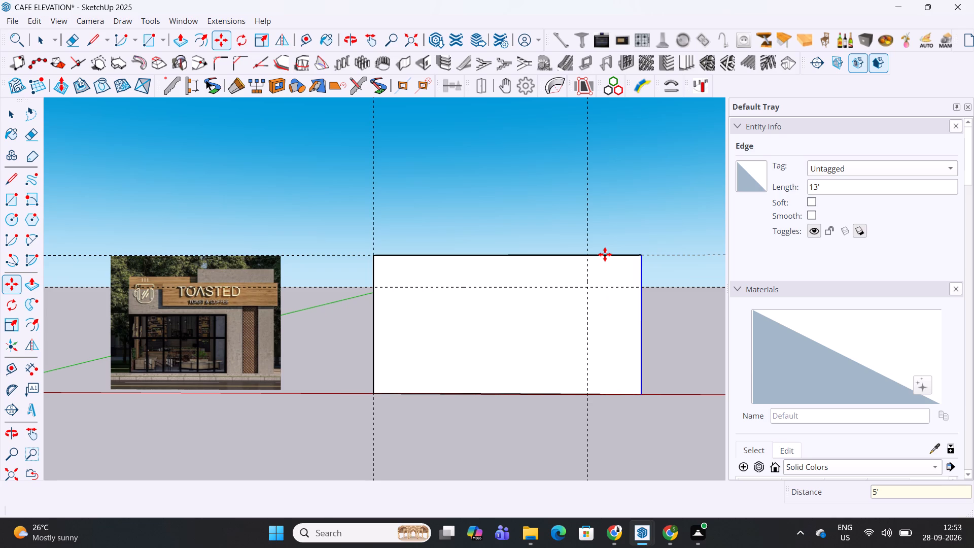
Move the vertical guide crossing the widened rectangle 2' toward the café image.
key(space)
drag(603, 184, 566, 208)
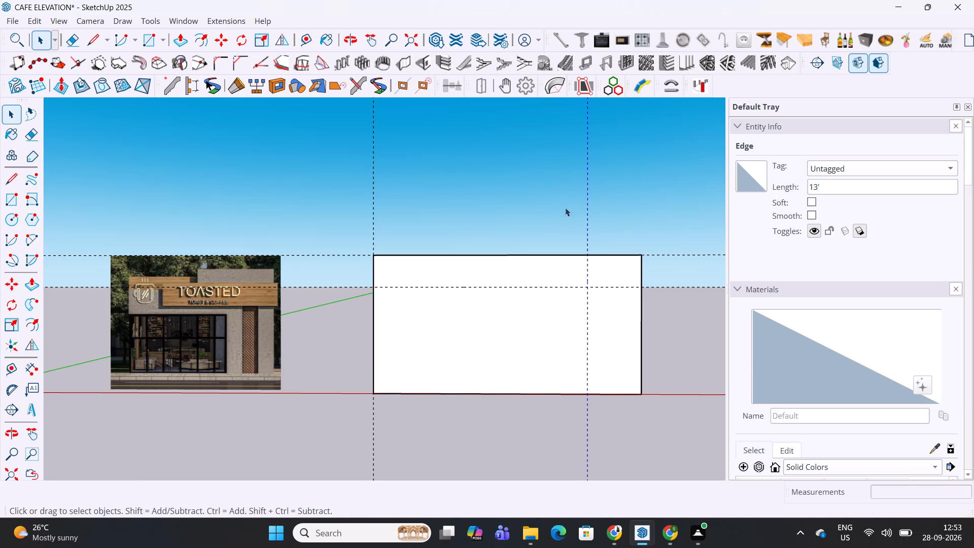
key(m)
click(589, 286)
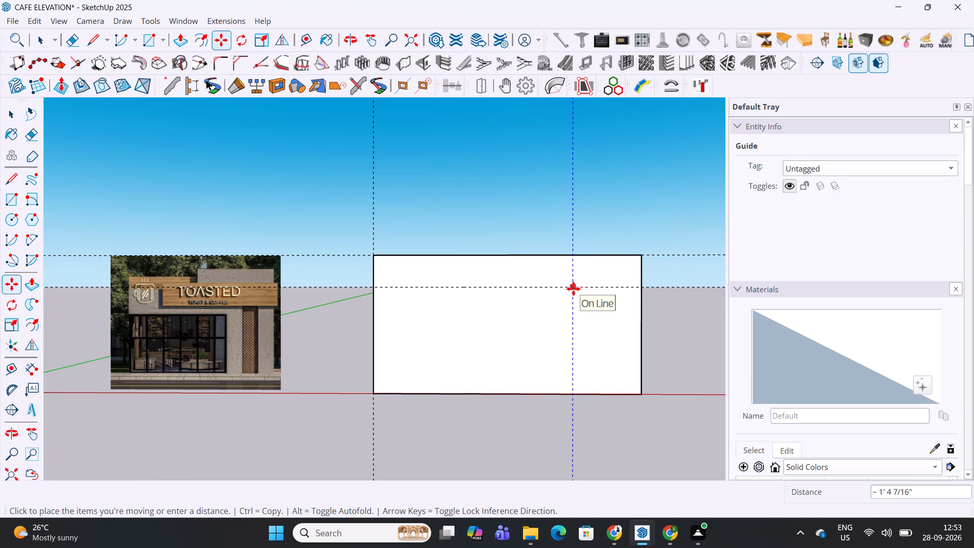
key(2)
key(apostrophe)
key(Return)
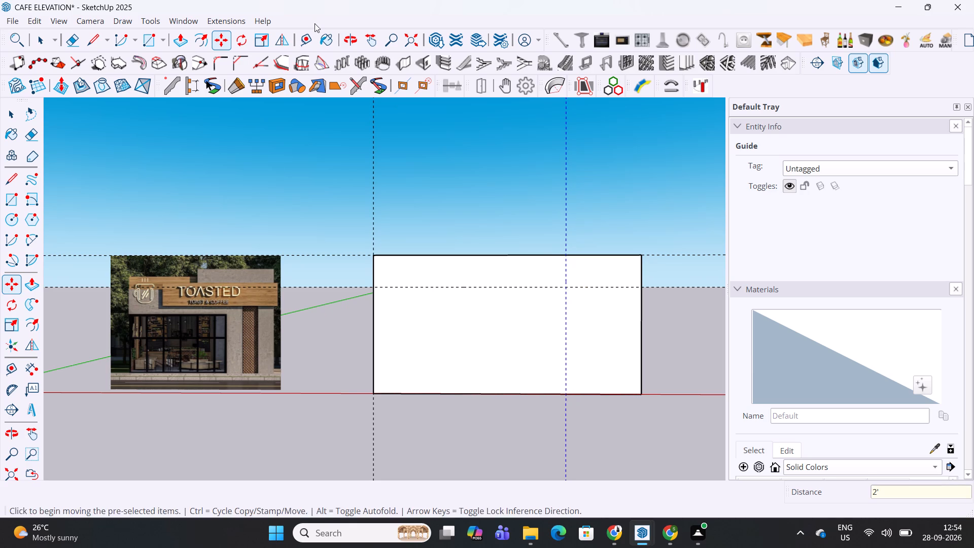
Measure the distance from the moved vertical guide to the rectangle's right edge.
key(t)
drag(566, 317, 577, 316)
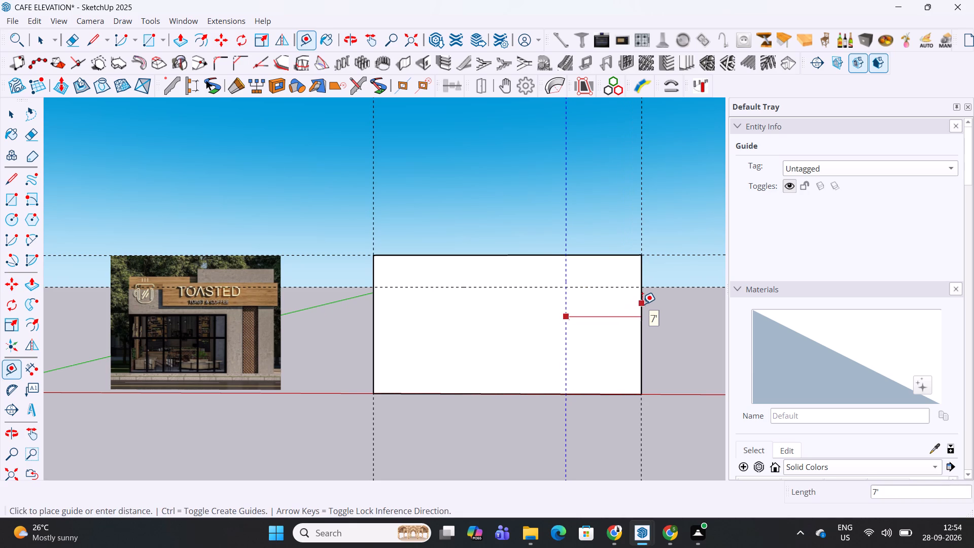
key(Escape)
Draw an 18' by 10' rectangle inside the large one, from the 10' guide at its left edge to the vertical guide at its base.
shift+middle_drag(445, 344, 453, 344)
key(space)
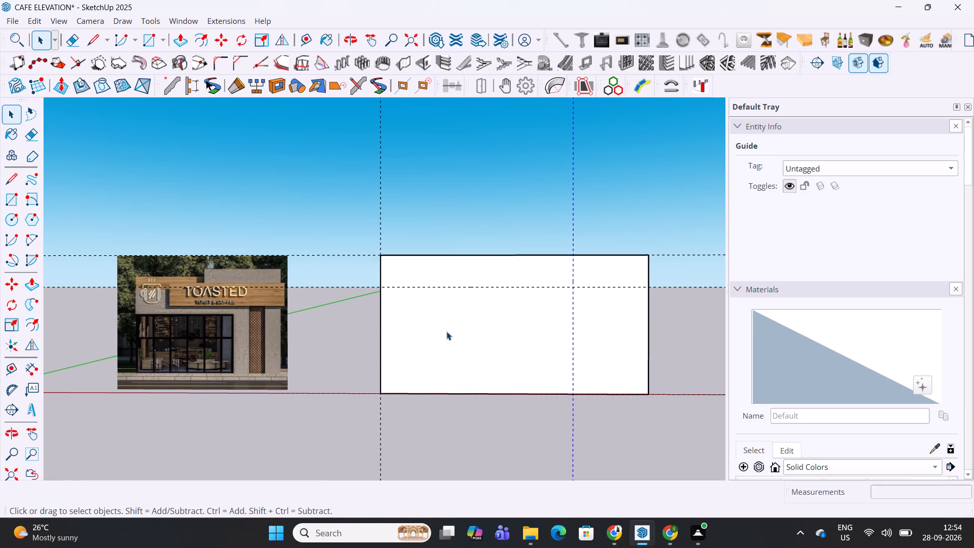
click(446, 331)
key(r)
click(382, 289)
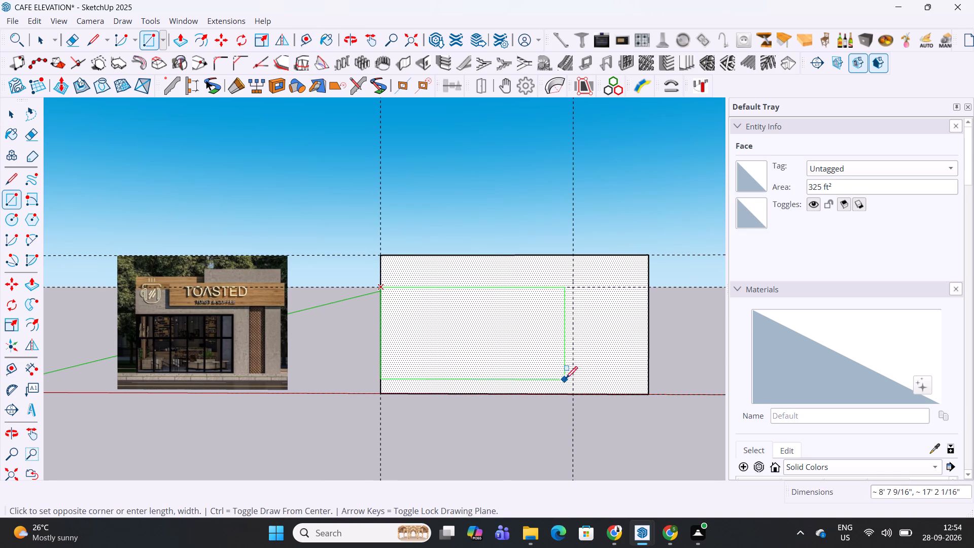
click(574, 392)
Copy the inner rectangle's face and edges about 21' 5 1/2" straight up, clear of the large rectangle.
key(space)
double_click(527, 327)
scroll(436, 416, up, 3)
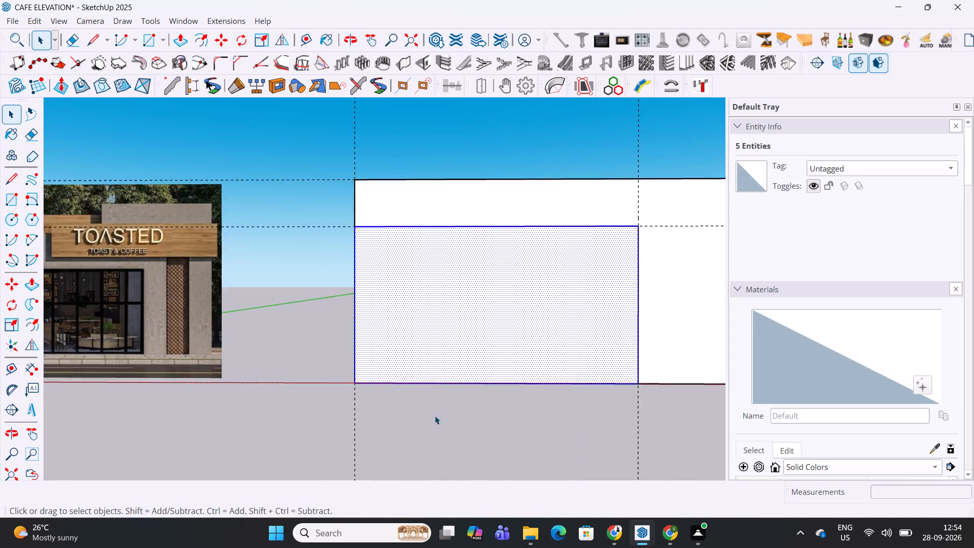
scroll(435, 416, up, 8)
scroll(343, 376, down, 13)
key(m)
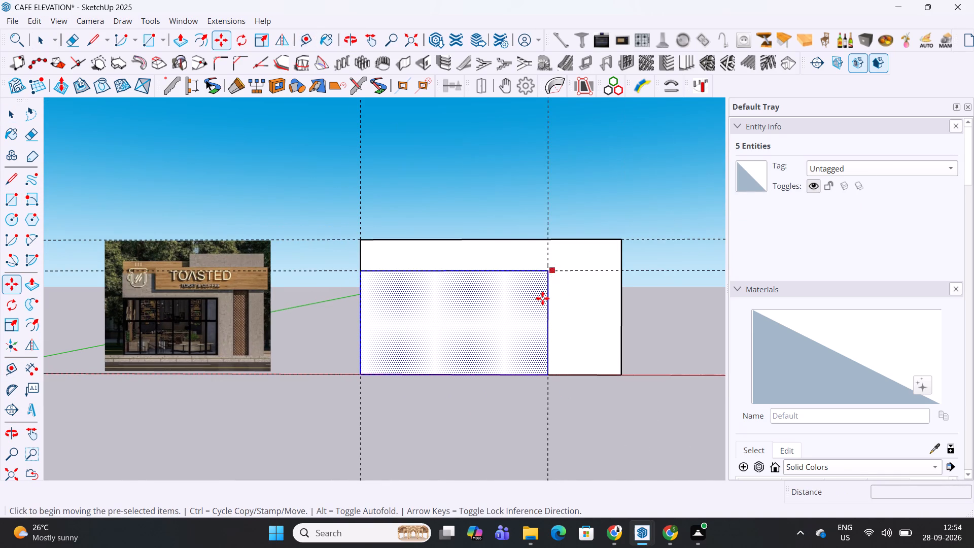
click(545, 373)
middle_drag(553, 269, 540, 317)
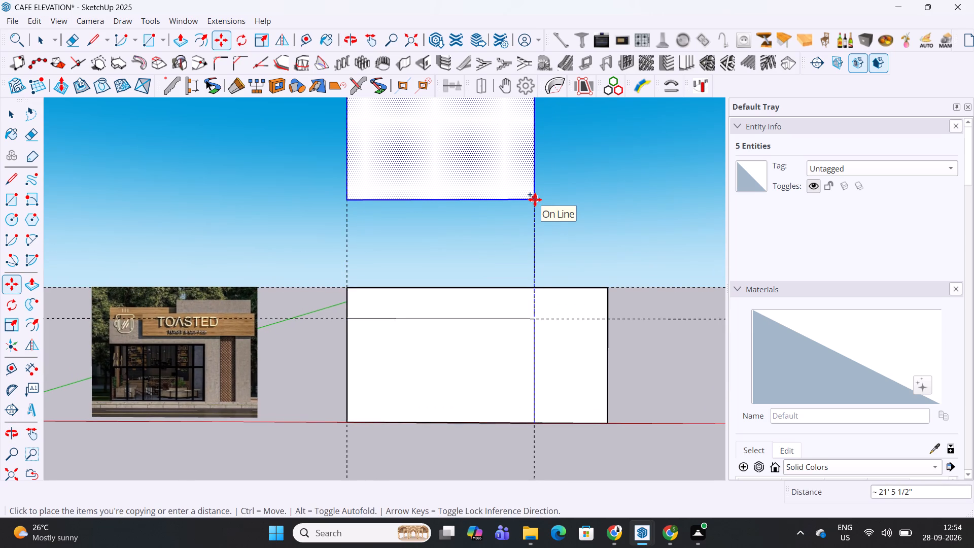
click(535, 199)
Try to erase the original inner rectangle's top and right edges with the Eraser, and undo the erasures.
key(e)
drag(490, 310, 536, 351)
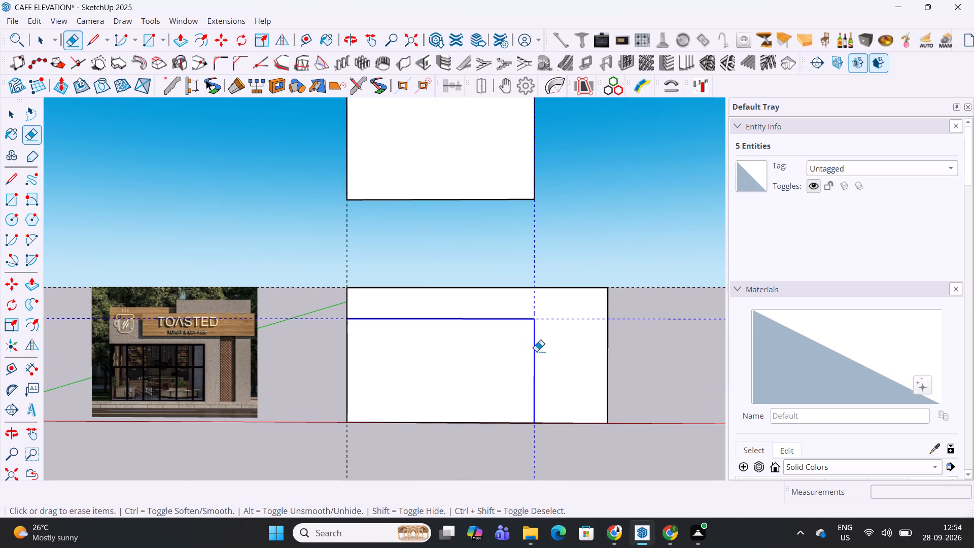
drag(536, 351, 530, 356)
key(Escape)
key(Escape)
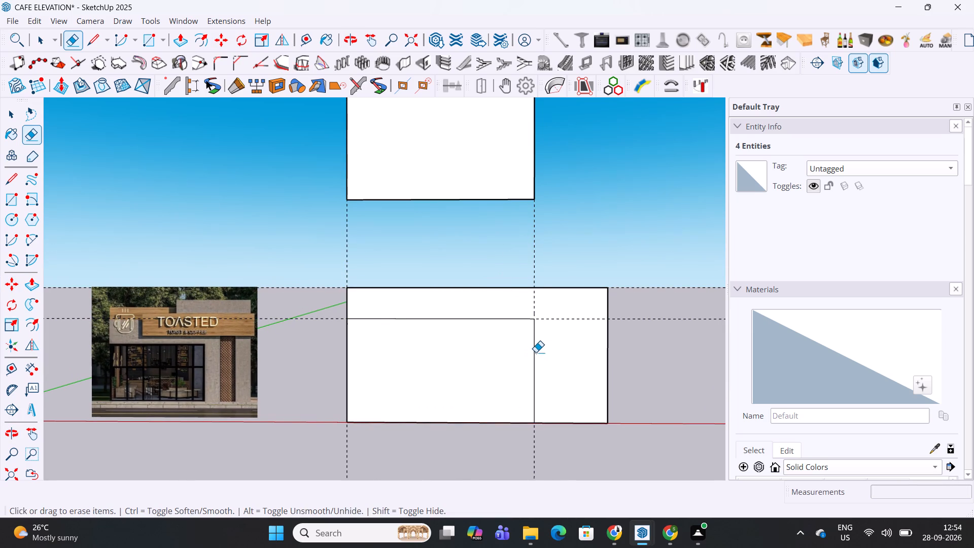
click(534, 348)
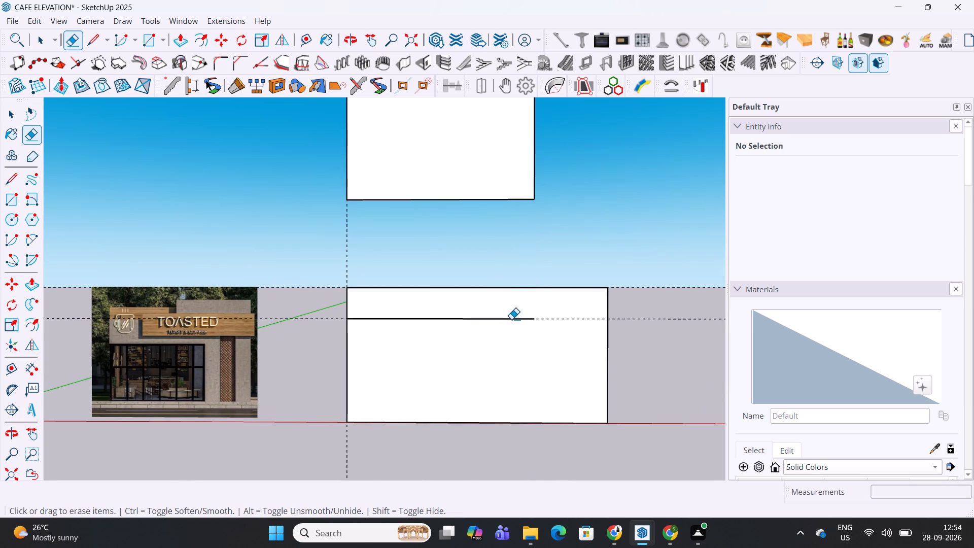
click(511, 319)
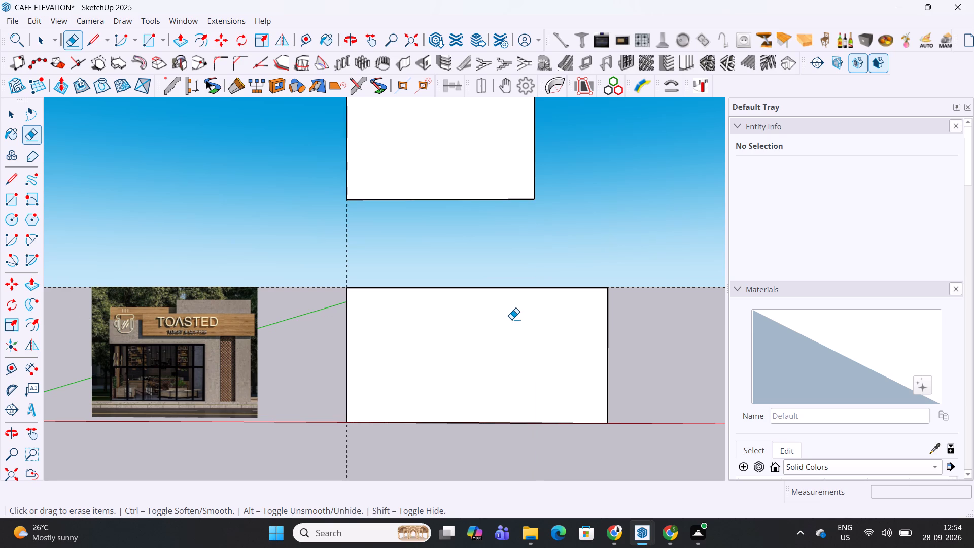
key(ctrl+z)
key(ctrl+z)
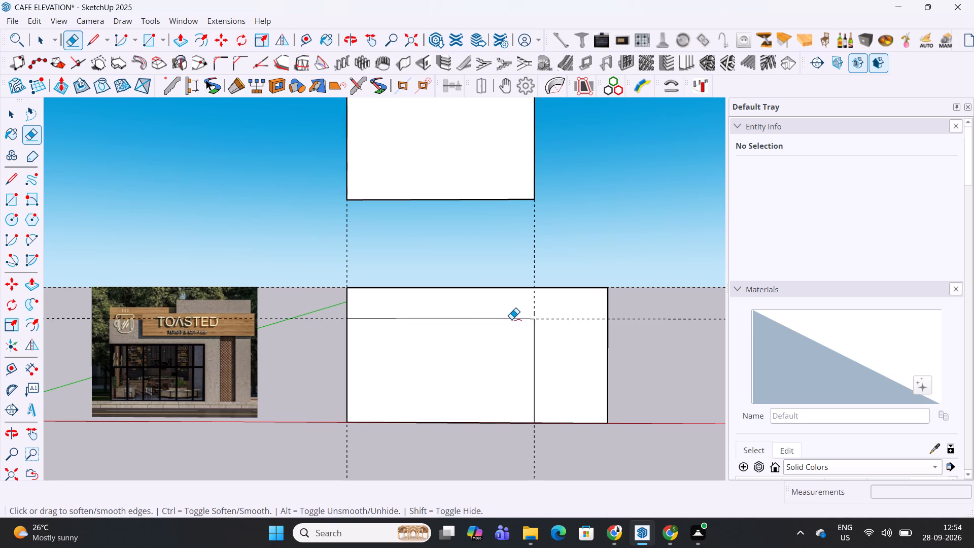
Delete the original inner rectangle's top and right edges from the large rectangle, keeping the guide lines.
key(space)
drag(643, 310, 635, 358)
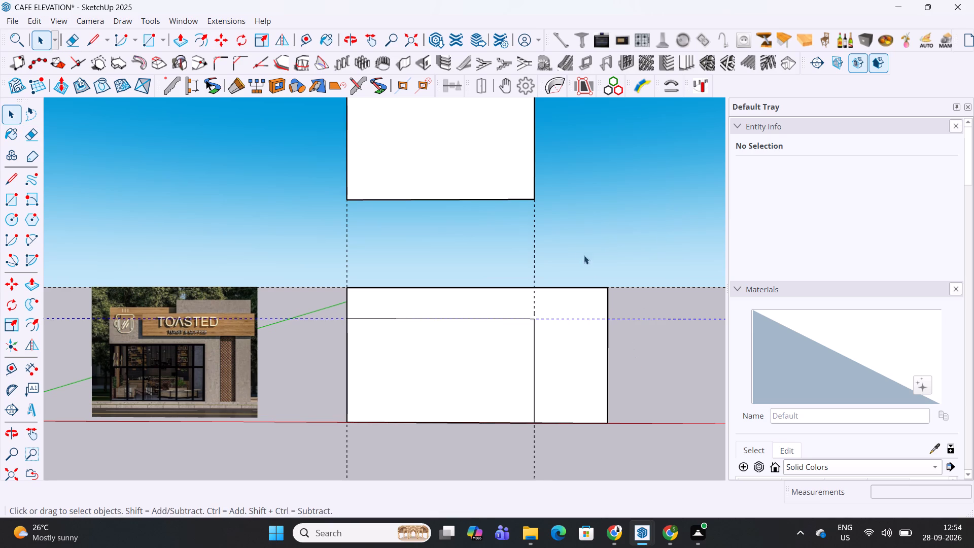
click(503, 318)
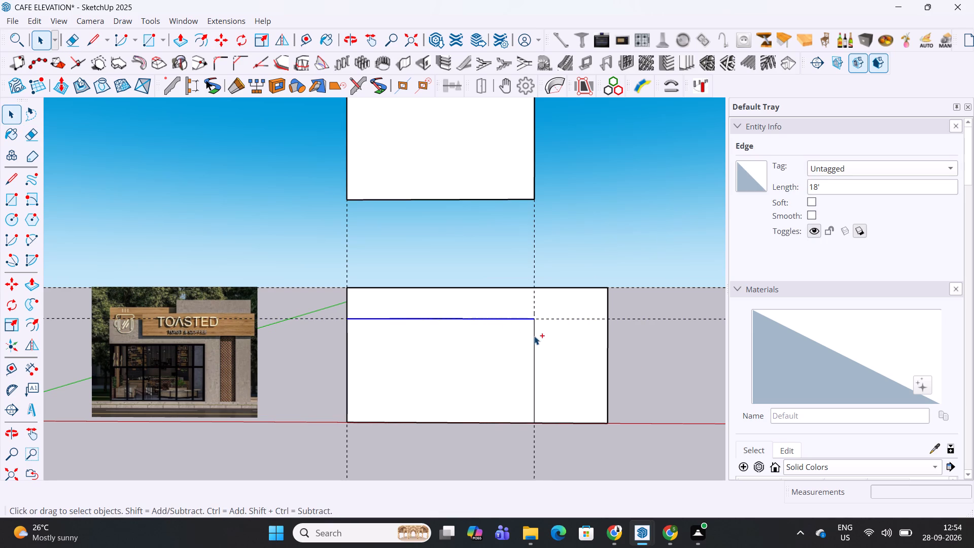
ctrl+click(534, 336)
key(Delete)
Save the model with both rectangles.
scroll(547, 347, down, 2)
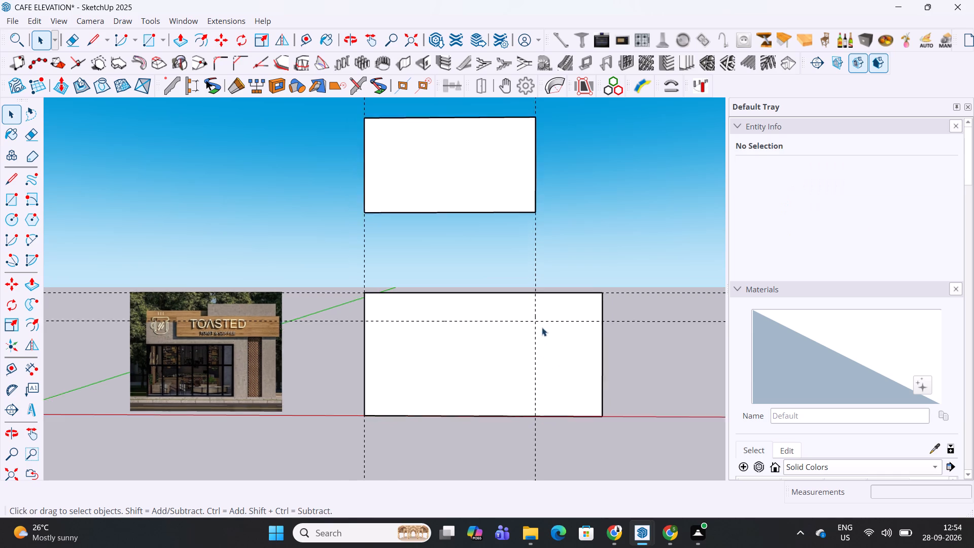
scroll(542, 327, down, 1)
middle_drag(542, 301, 536, 310)
key(ctrl+s)
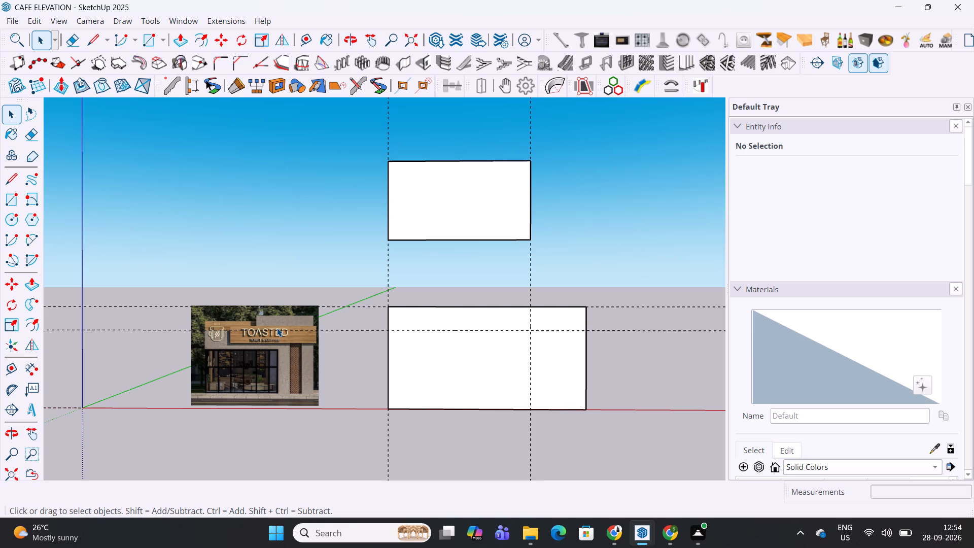
Save the café elevation model.
key(ctrl+s)
Create a vertical guide line along the large rectangle's right edge with the Tape Measure.
click(612, 194)
scroll(491, 355, up, 4)
click(464, 352)
scroll(474, 347, down, 2)
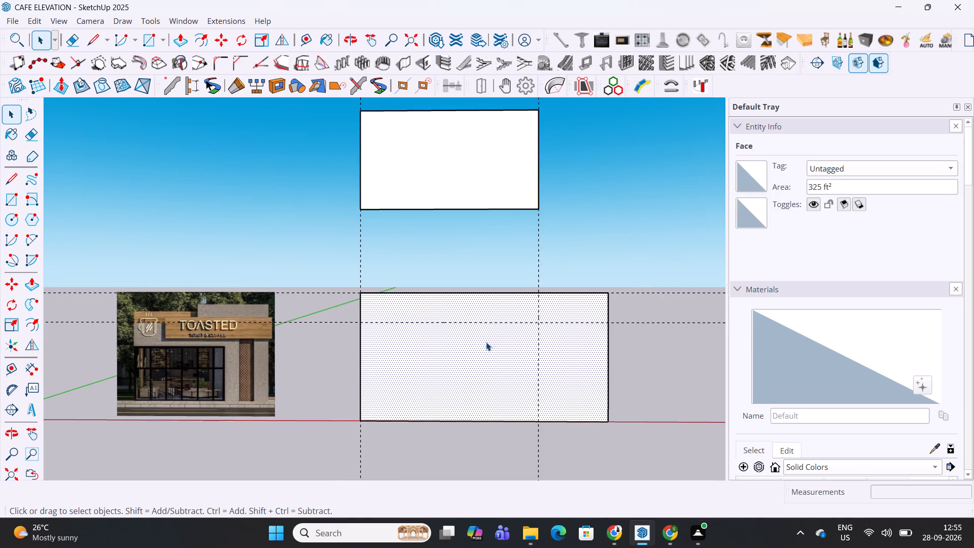
shift+middle_drag(487, 339, 490, 303)
click(574, 198)
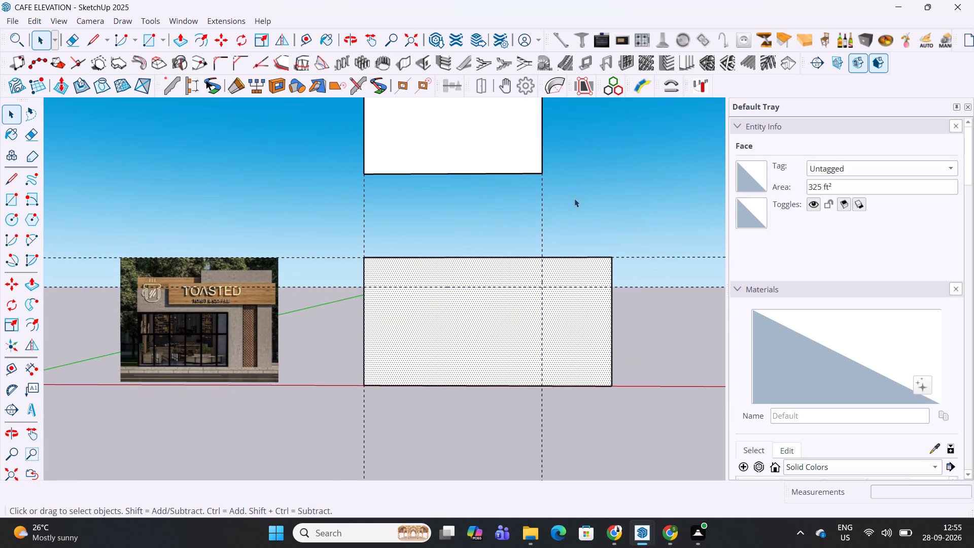
scroll(459, 321, up, 1)
shift+middle_click(500, 285)
key(t)
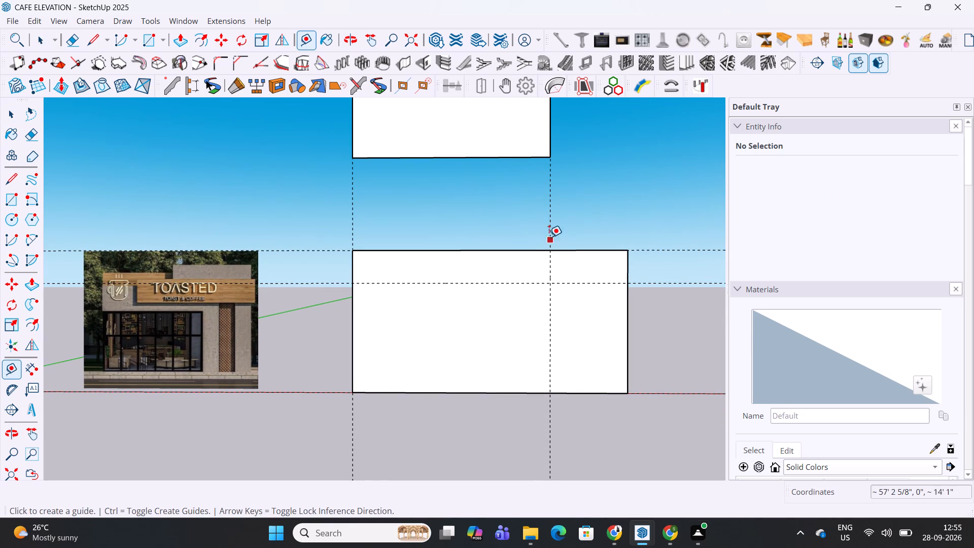
click(549, 229)
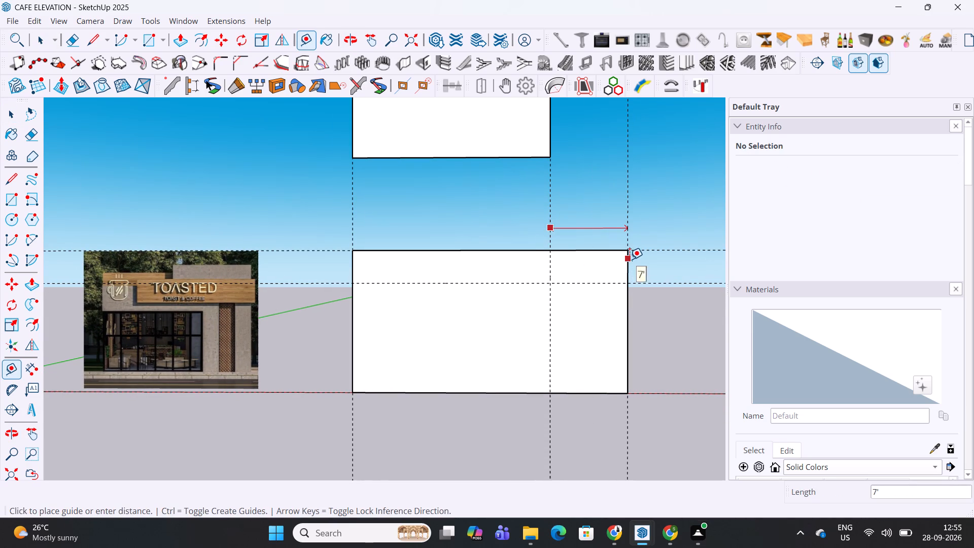
key(Escape)
double_click(627, 264)
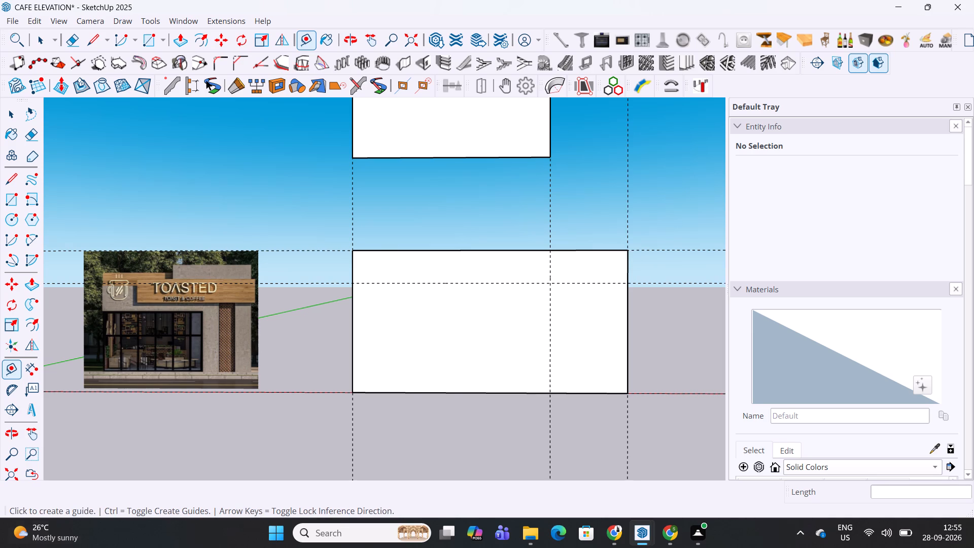
Measure the distance between the upper rectangle's right-hand guide and the guide on the large rectangle's right edge.
click(548, 211)
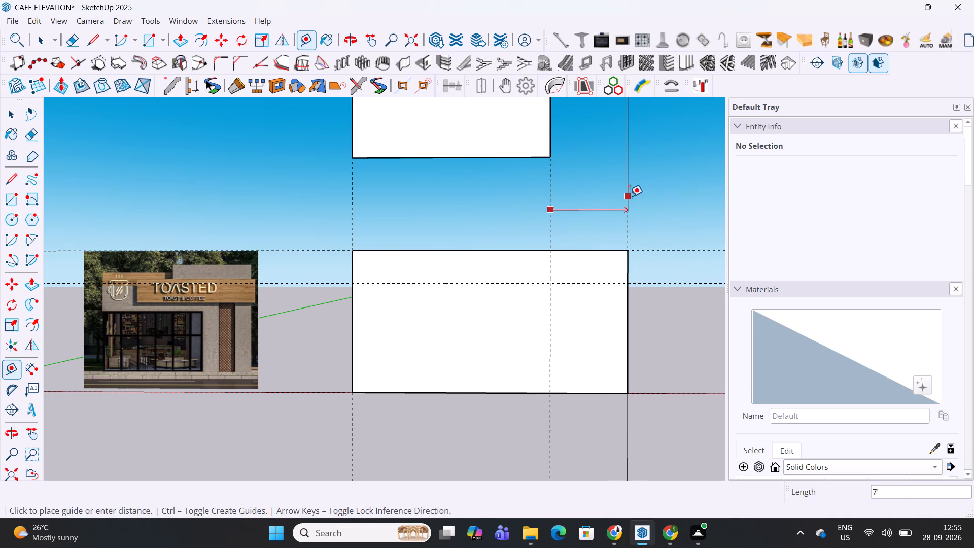
key(Escape)
key(Escape)
Offset the upper rectangle's outline 3 inches inward to form a narrow border.
middle_drag(432, 300, 481, 287)
key(space)
click(512, 205)
scroll(512, 205, down, 2)
middle_drag(512, 205, 503, 279)
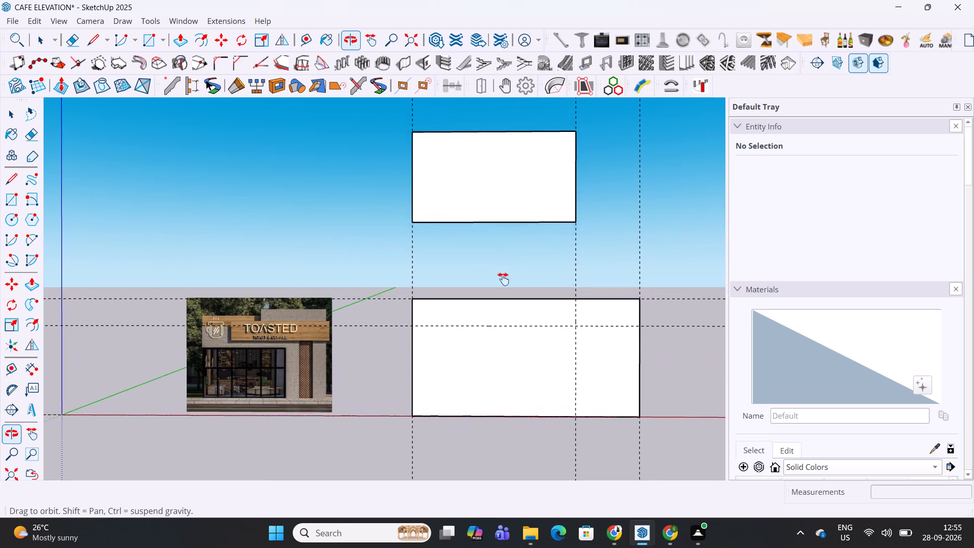
middle_drag(503, 279, 502, 287)
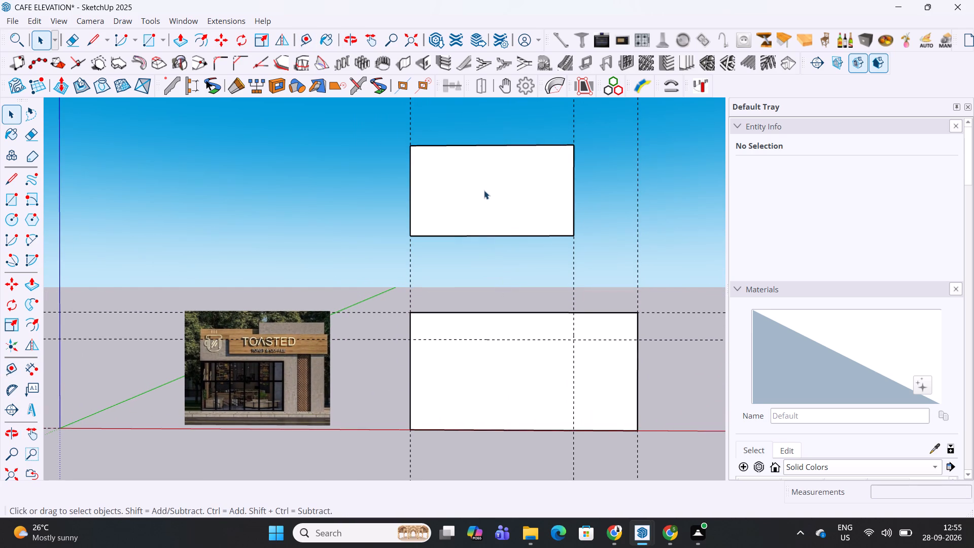
shift+middle_drag(484, 190, 484, 209)
double_click(484, 209)
scroll(484, 209, up, 2)
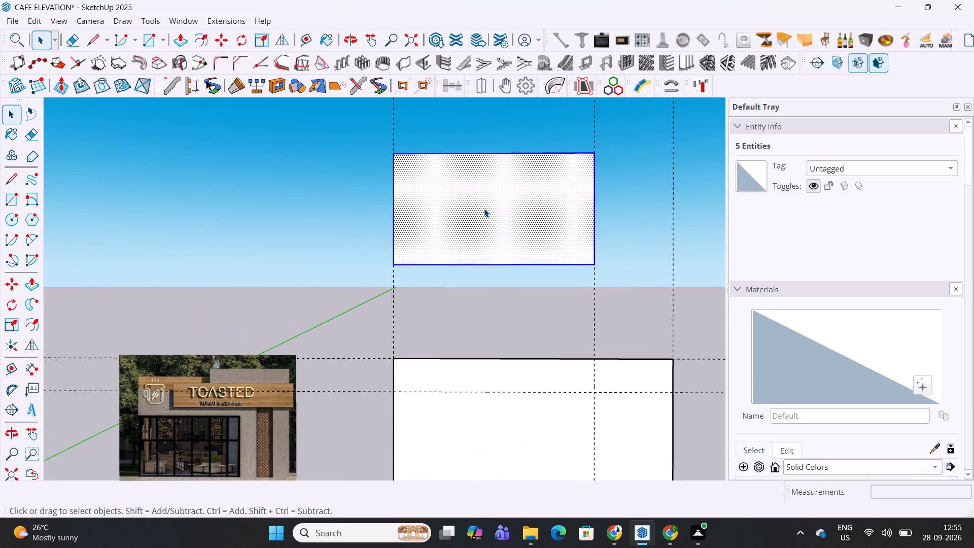
middle_click(484, 209)
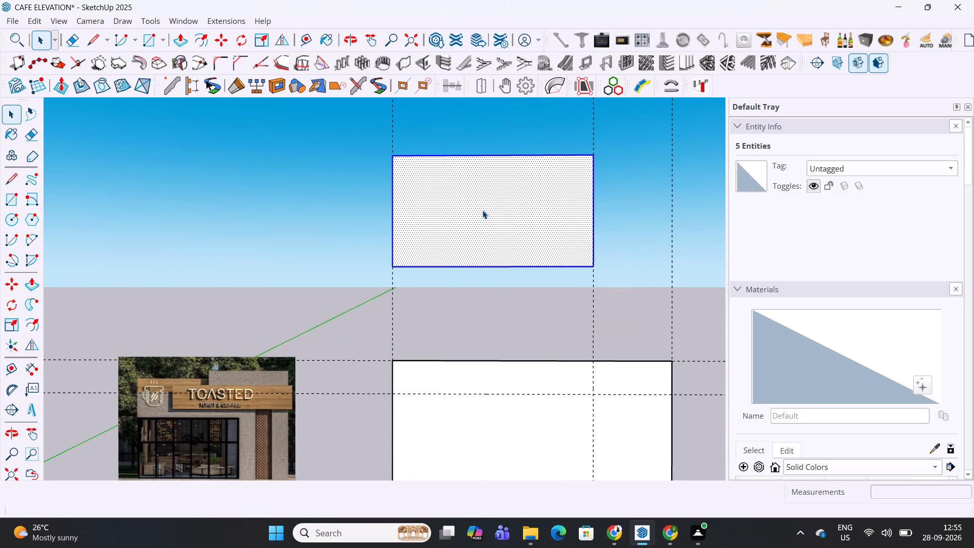
key(f)
click(396, 212)
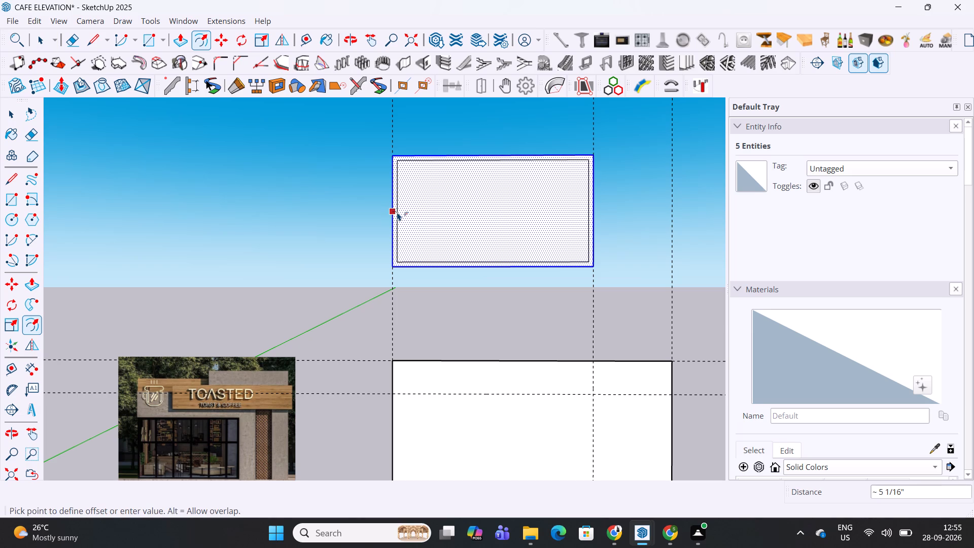
key(3)
key(Return)
shift+middle_drag(406, 213, 392, 203)
key(Escape)
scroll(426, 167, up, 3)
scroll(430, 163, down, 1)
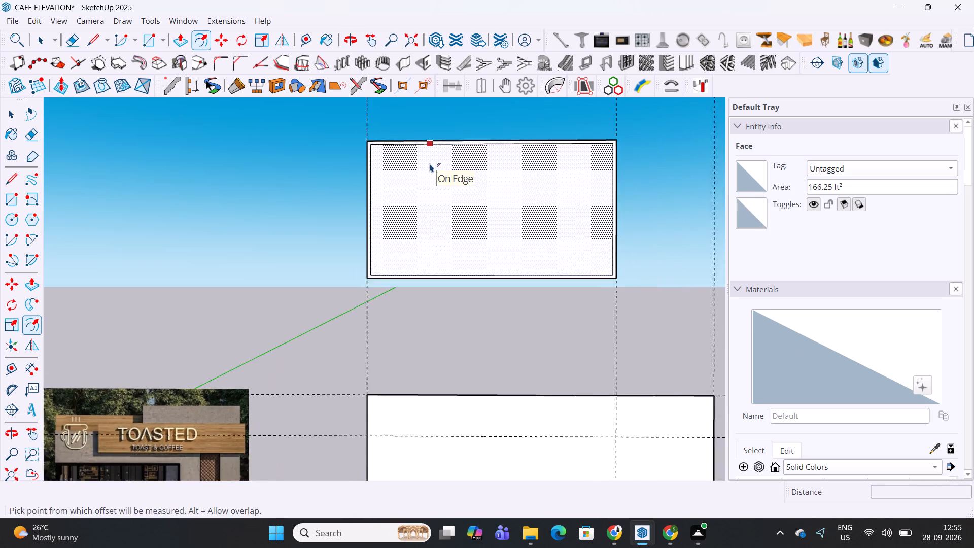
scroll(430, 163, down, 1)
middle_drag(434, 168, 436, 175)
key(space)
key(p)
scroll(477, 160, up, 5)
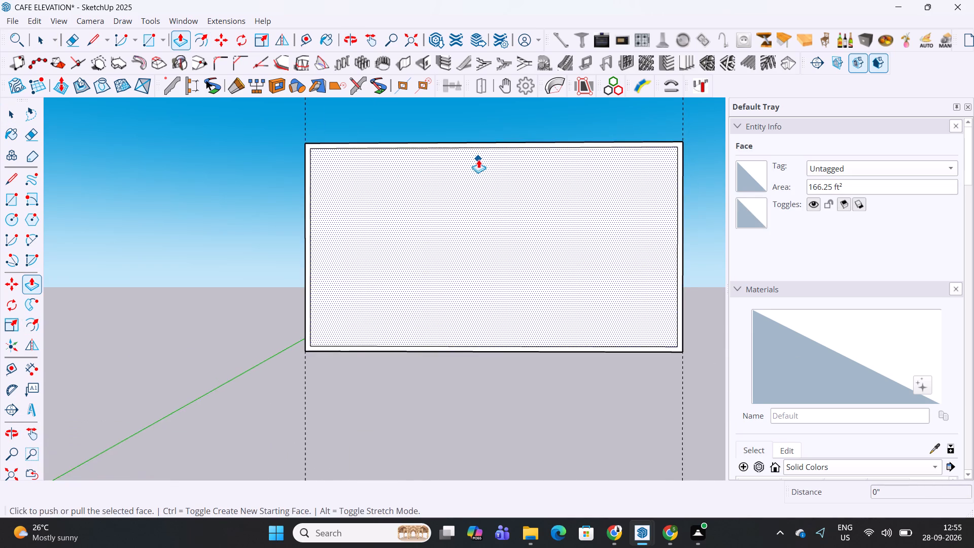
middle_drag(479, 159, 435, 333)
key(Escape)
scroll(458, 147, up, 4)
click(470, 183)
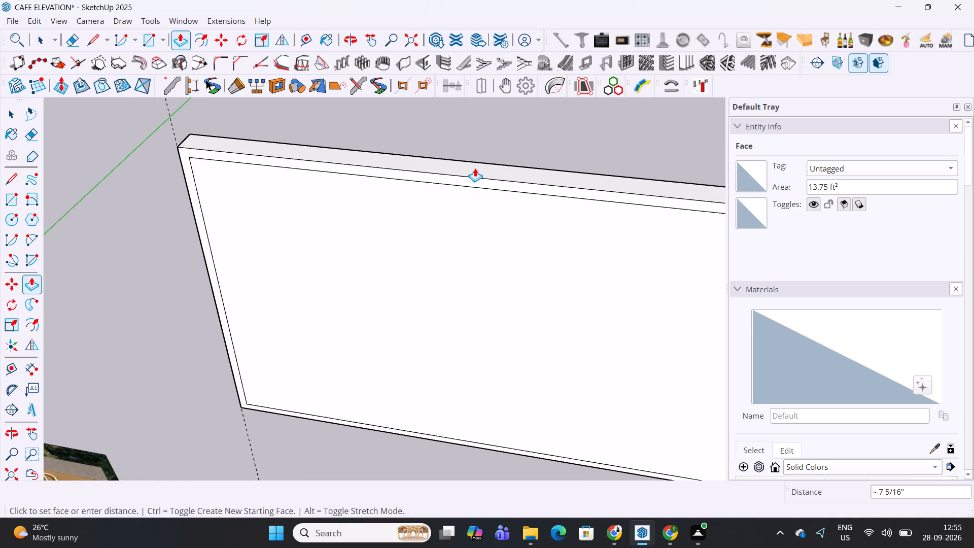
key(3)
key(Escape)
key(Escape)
Copy the upper rectangle's inner face and edges about 19' 11 7/16" to the left, clear of the border.
key(space)
double_click(454, 216)
scroll(454, 157, down, 5)
key(m)
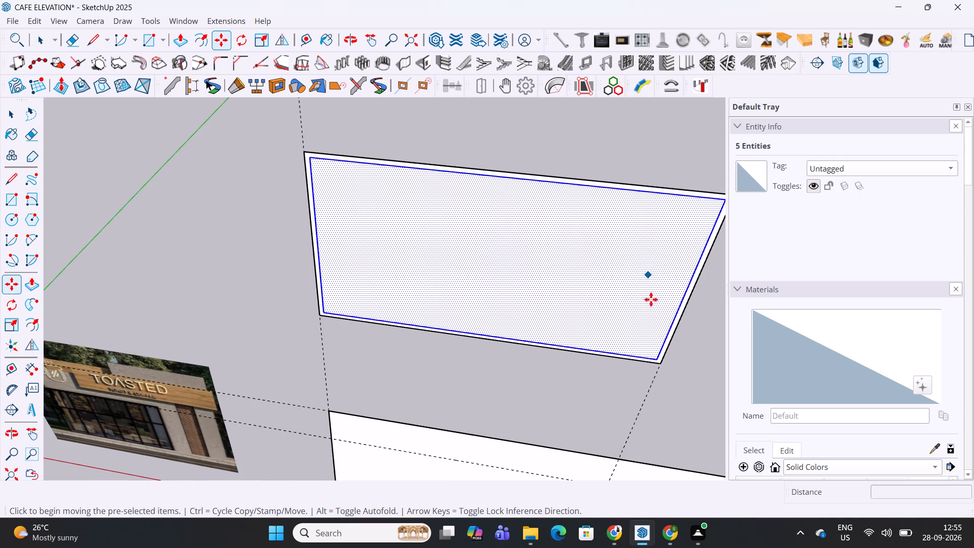
click(658, 359)
click(281, 311)
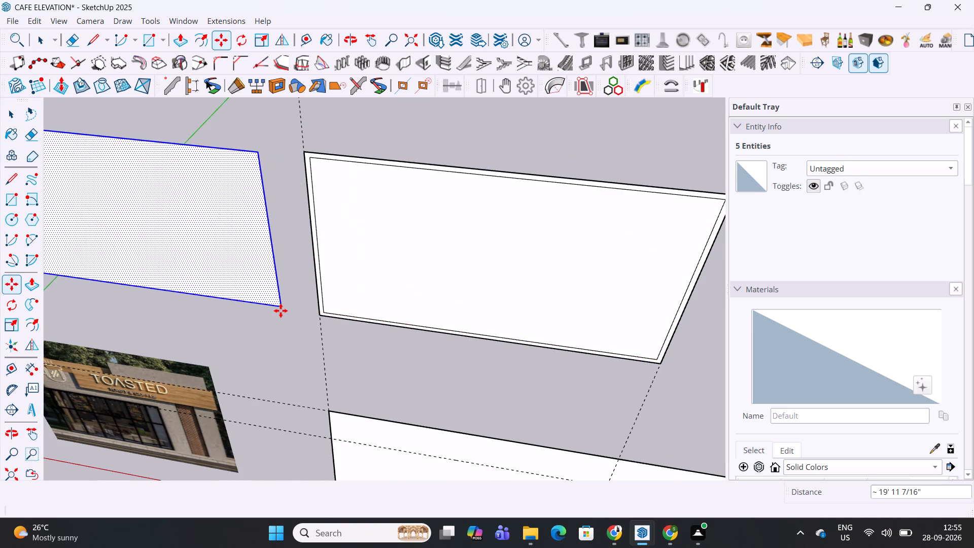
Delete the original inner face so only the hollow border is left in the upper rectangle.
key(space)
click(453, 252)
key(Delete)
Push/Pull the hollow border face by 3 inches to give the frame thickness.
key(p)
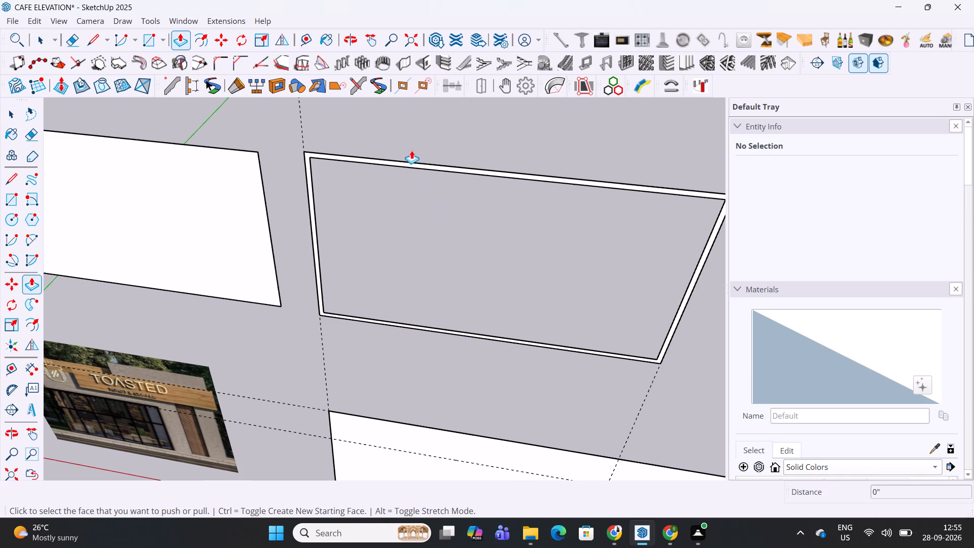
click(409, 164)
key(3)
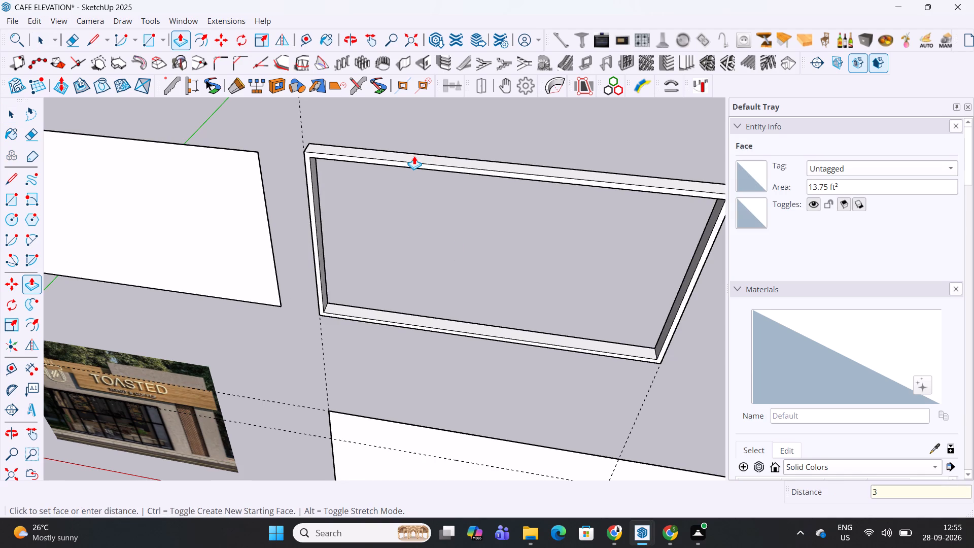
key(Return)
Select all the connected geometry of the extruded frame and make it a group.
key(space)
triple_click(399, 162)
click(399, 162)
right_click(399, 162)
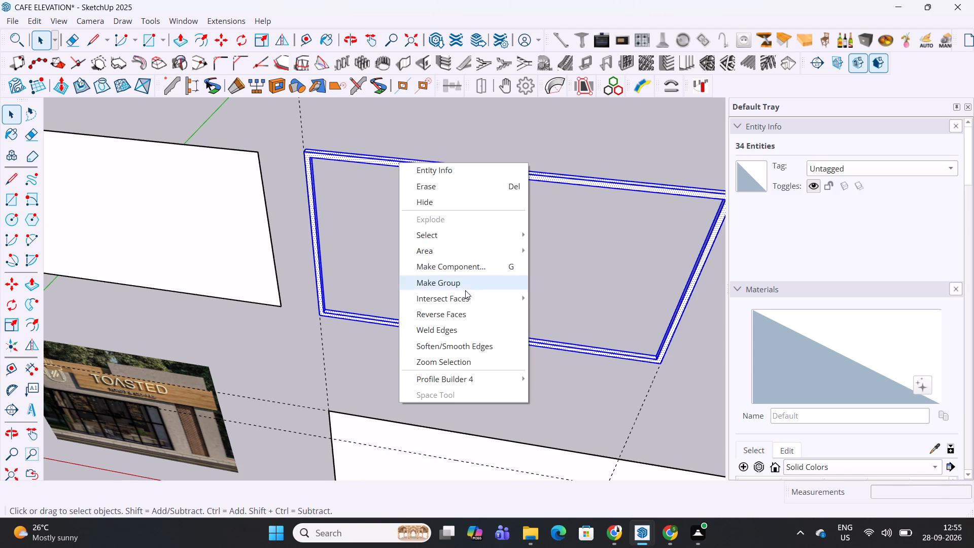
click(462, 287)
click(474, 227)
Save the model with the grouped frame.
scroll(474, 225, down, 4)
middle_drag(427, 267, 452, 209)
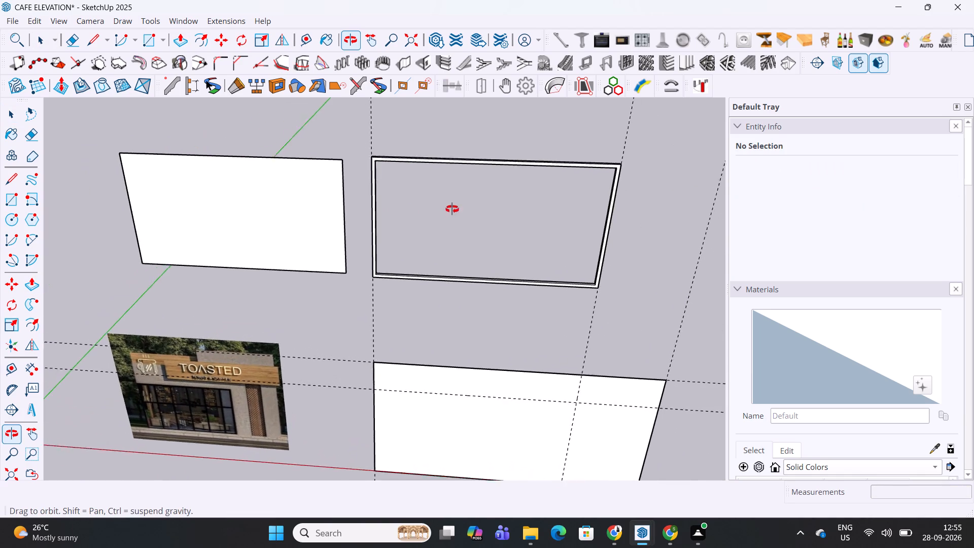
middle_drag(452, 209, 455, 204)
shift+middle_drag(424, 236, 431, 237)
key(ctrl+s)
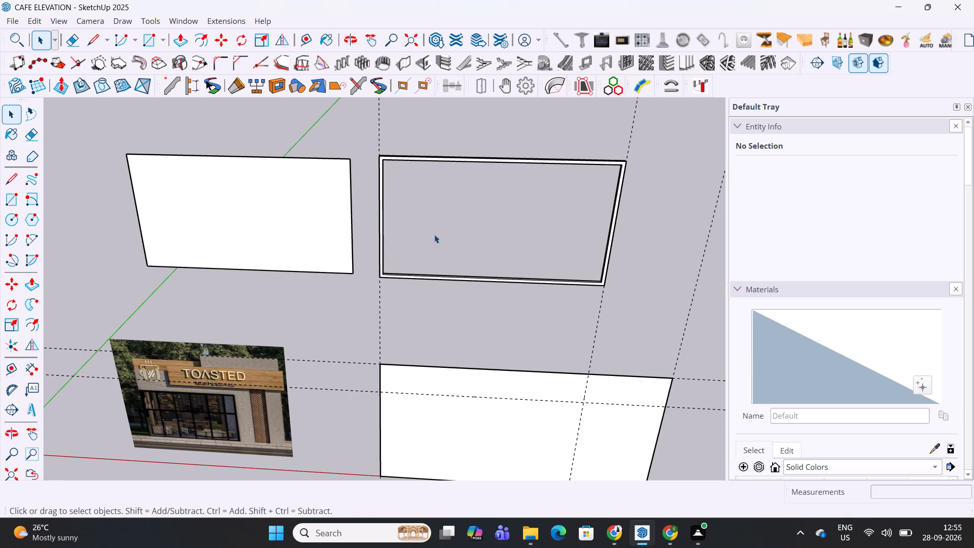
Examine the frame group, the copied inner panel and the café reference image from several angles.
scroll(440, 229, down, 1)
shift+middle_drag(440, 229, 413, 260)
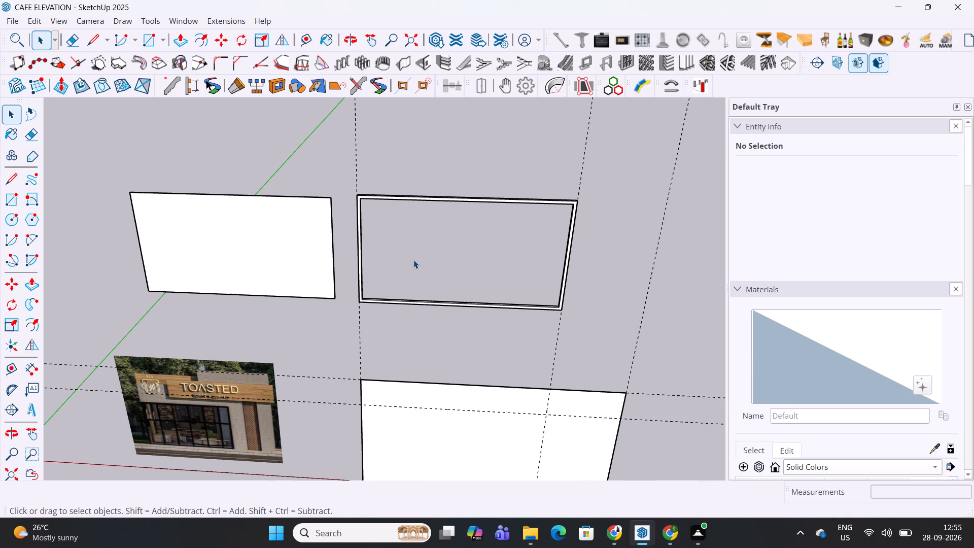
scroll(413, 260, down, 1)
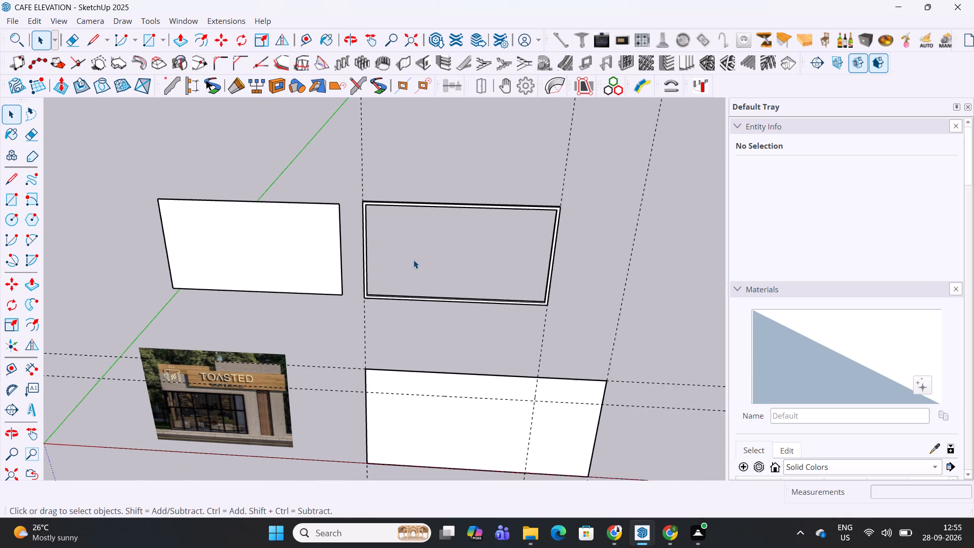
scroll(413, 260, down, 1)
middle_drag(428, 248, 401, 251)
scroll(479, 229, up, 5)
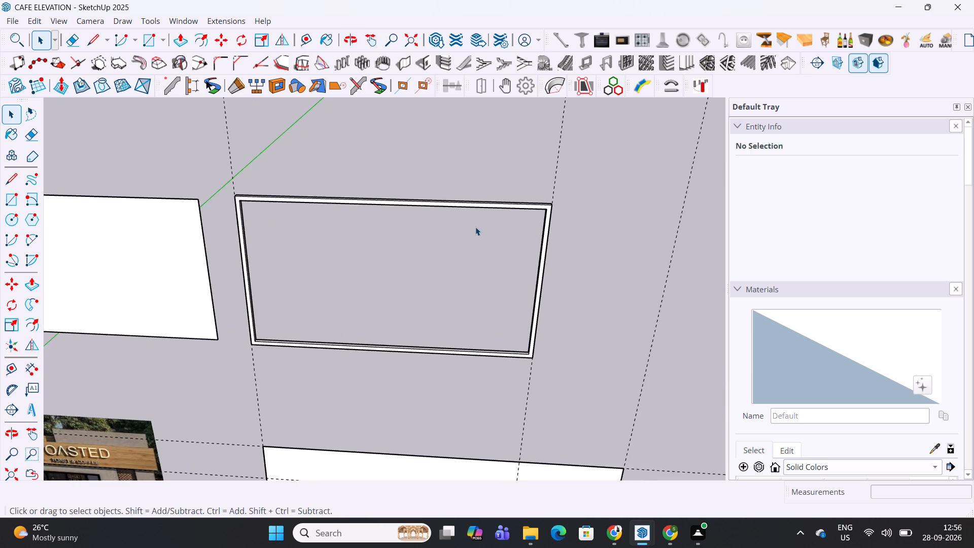
scroll(441, 200, up, 4)
click(440, 201)
scroll(469, 184, down, 5)
click(509, 156)
scroll(509, 156, down, 5)
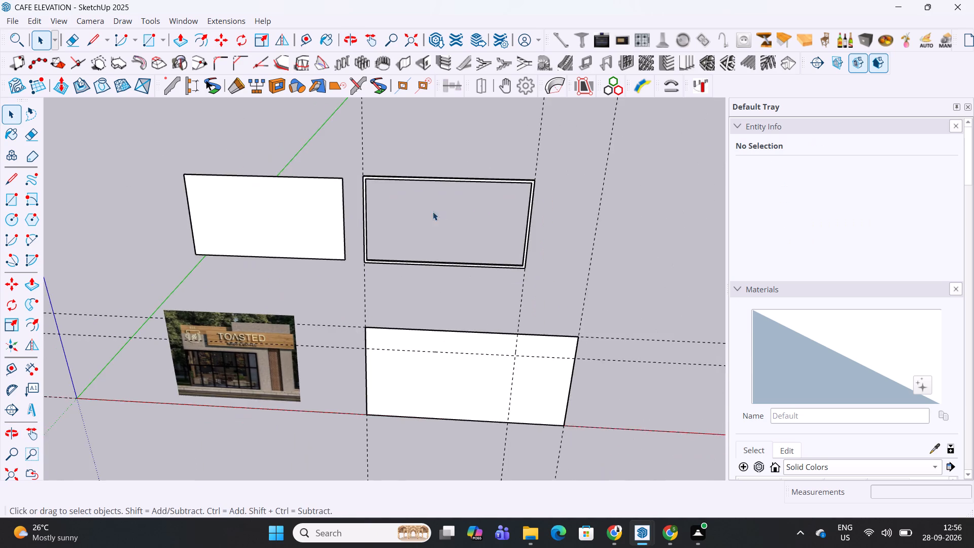
middle_drag(433, 212, 462, 222)
scroll(315, 340, up, 8)
middle_drag(309, 347, 366, 308)
scroll(412, 256, down, 3)
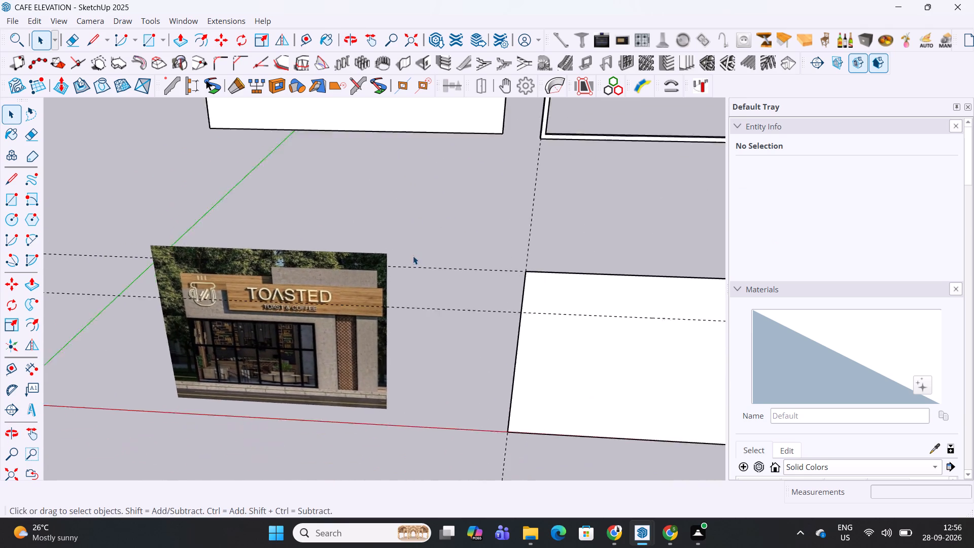
scroll(413, 256, down, 2)
middle_drag(467, 322, 480, 199)
scroll(480, 199, down, 4)
shift+middle_drag(529, 200, 476, 238)
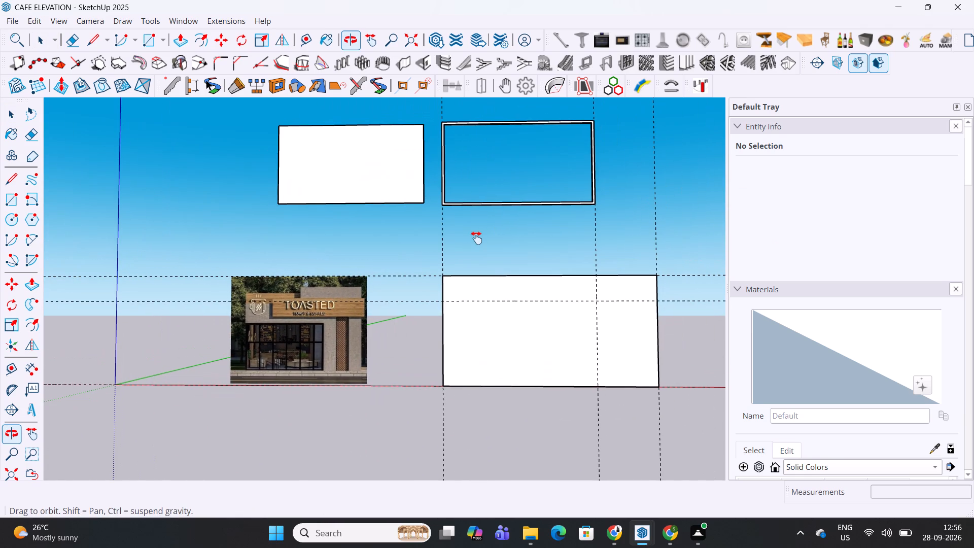
shift+middle_drag(476, 238, 476, 238)
Save the café elevation model again with the frame and copied panel in place.
key(ctrl+s)
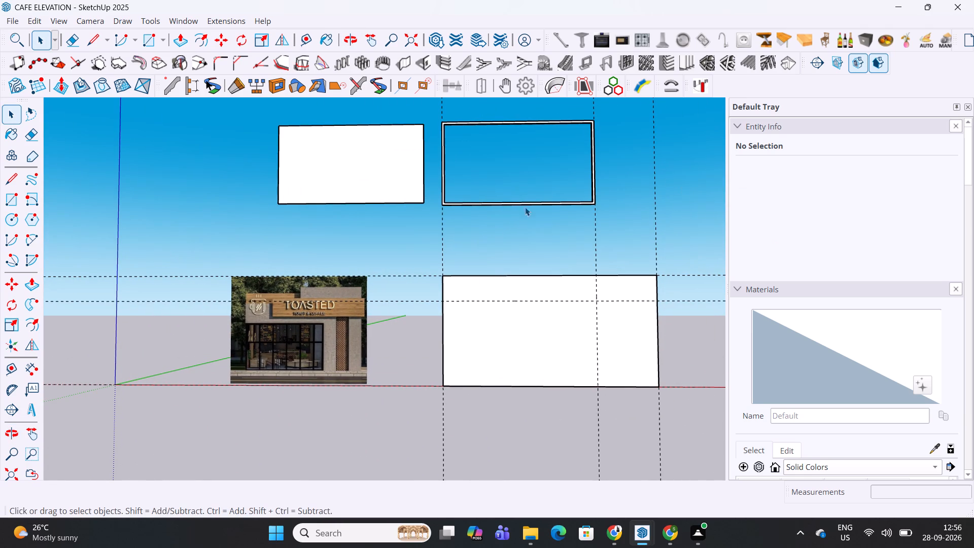
scroll(502, 197, up, 4)
click(492, 208)
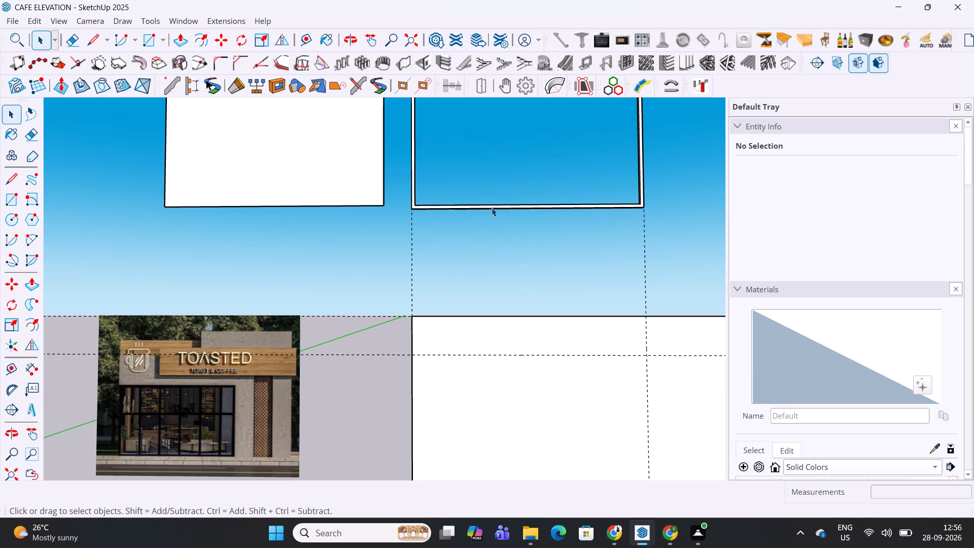
scroll(492, 208, down, 4)
middle_click(507, 172)
click(507, 176)
scroll(510, 163, down, 1)
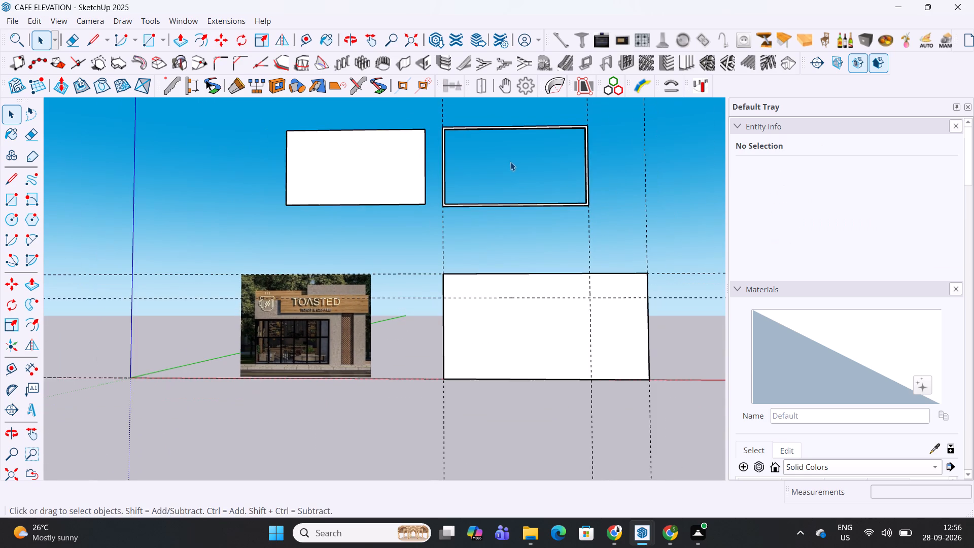
shift+middle_drag(511, 160, 506, 179)
key(ctrl+s)
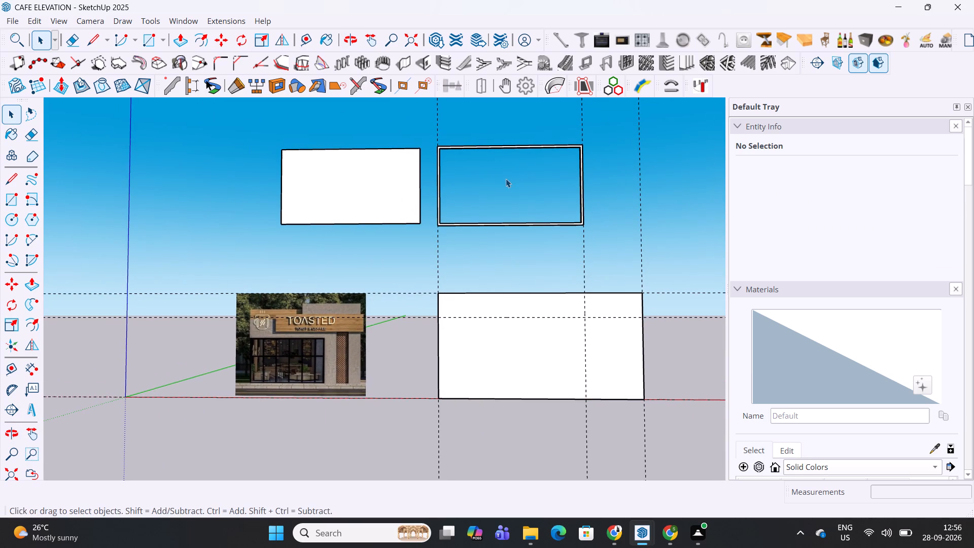
scroll(461, 212, up, 2)
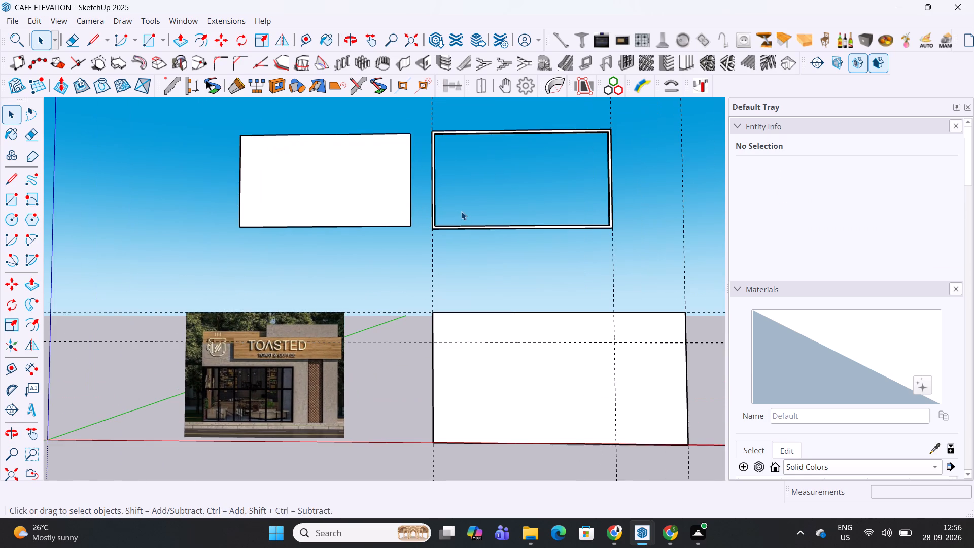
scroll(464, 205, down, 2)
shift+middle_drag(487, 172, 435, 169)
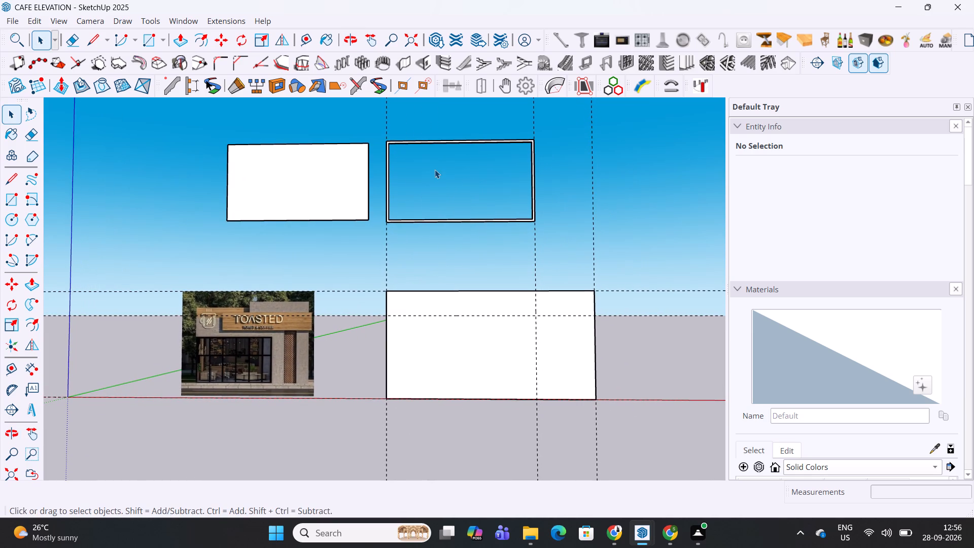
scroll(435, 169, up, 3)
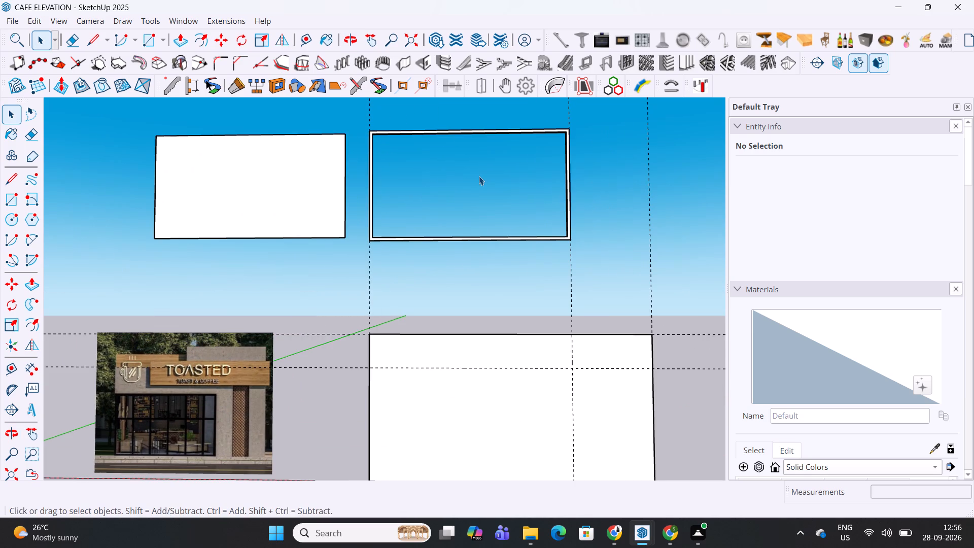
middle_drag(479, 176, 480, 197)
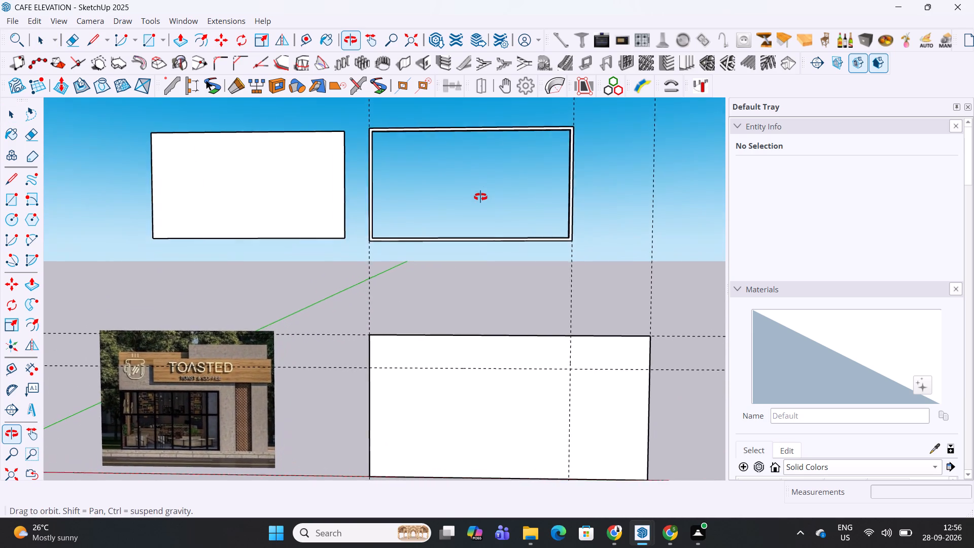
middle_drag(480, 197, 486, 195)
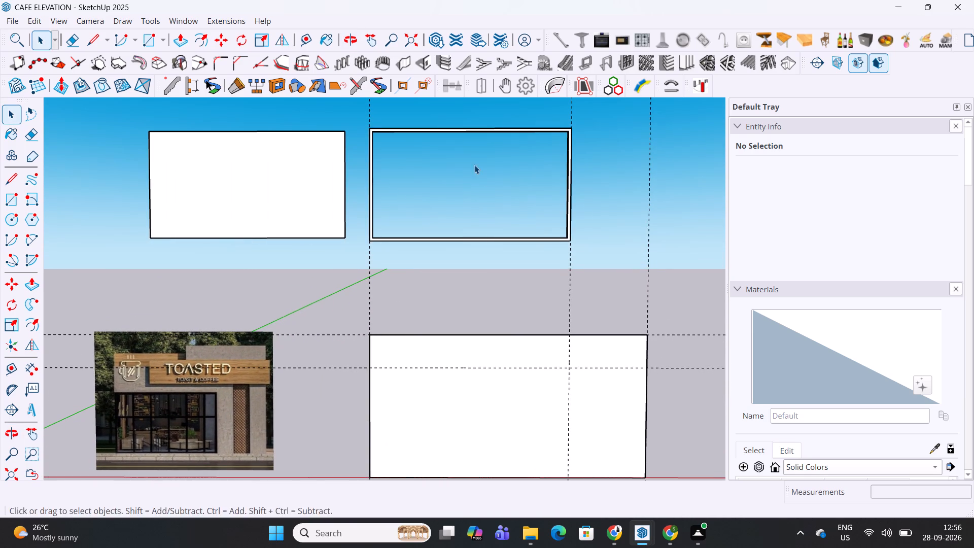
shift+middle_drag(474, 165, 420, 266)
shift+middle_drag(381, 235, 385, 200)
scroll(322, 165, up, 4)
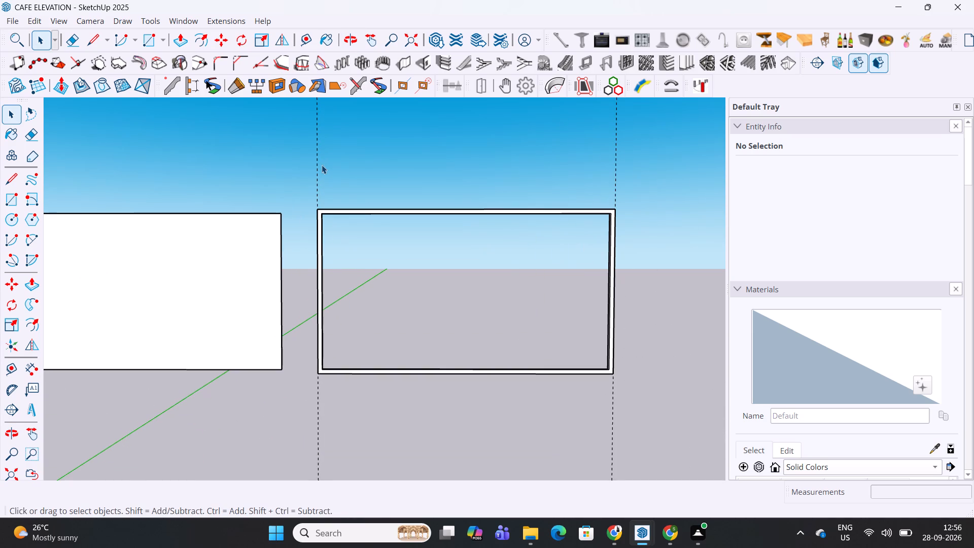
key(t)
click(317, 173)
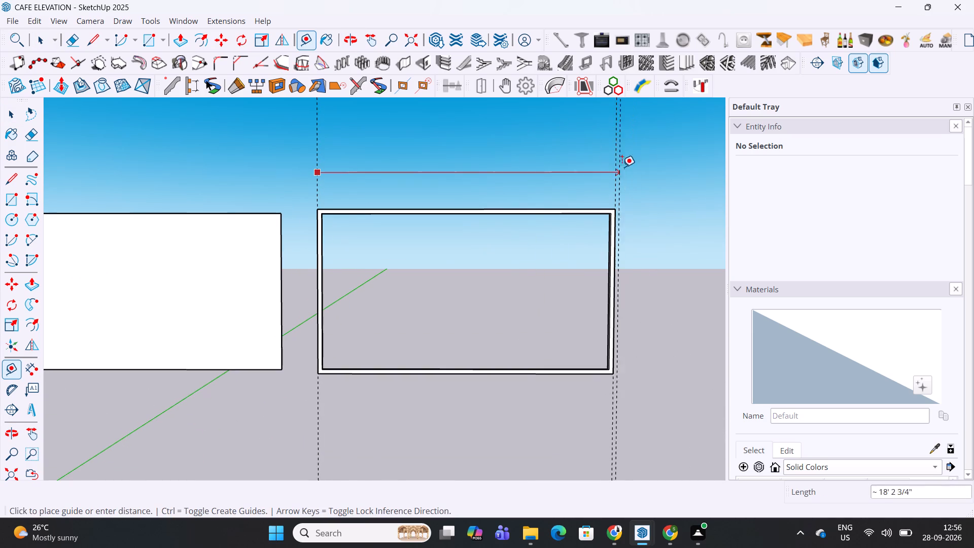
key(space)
Copy the guide at the frame's right end 18' onto its left end, divided into six equal spacings.
drag(631, 161, 608, 173)
key(m)
click(616, 209)
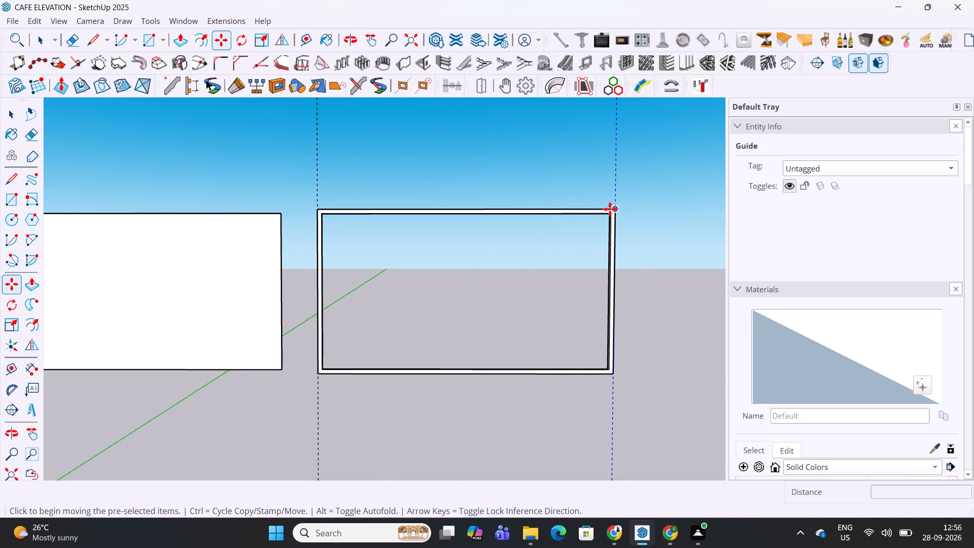
click(321, 209)
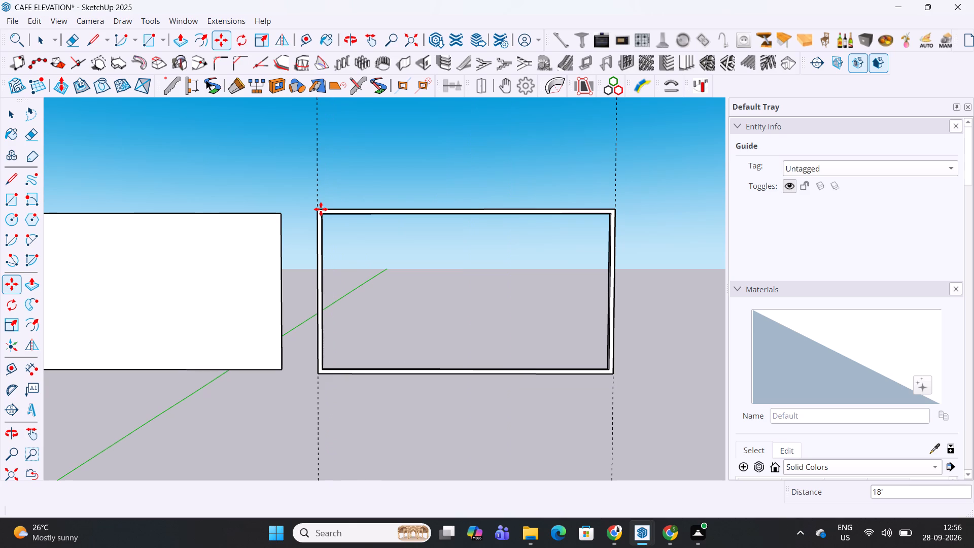
key(slash)
key(6)
key(Return)
scroll(498, 188, down, 1)
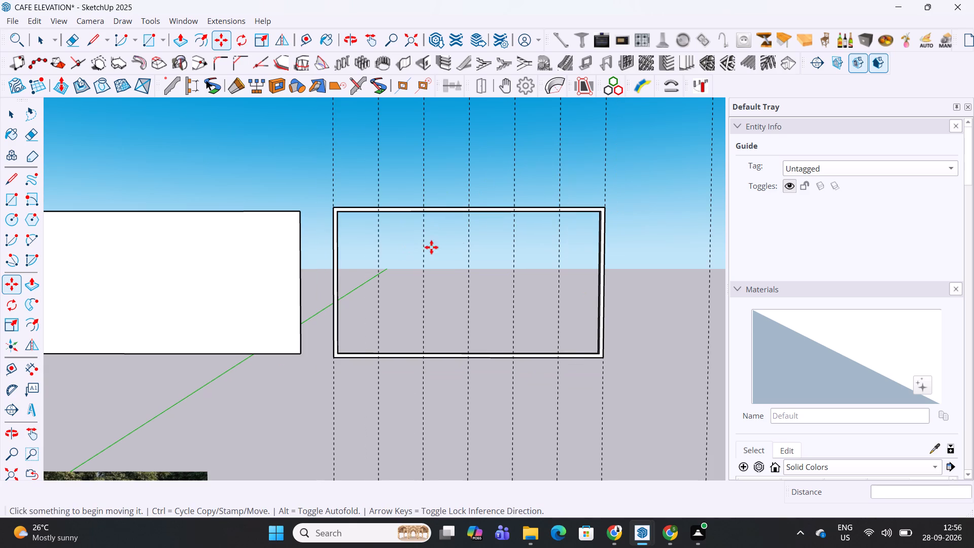
scroll(559, 234, down, 4)
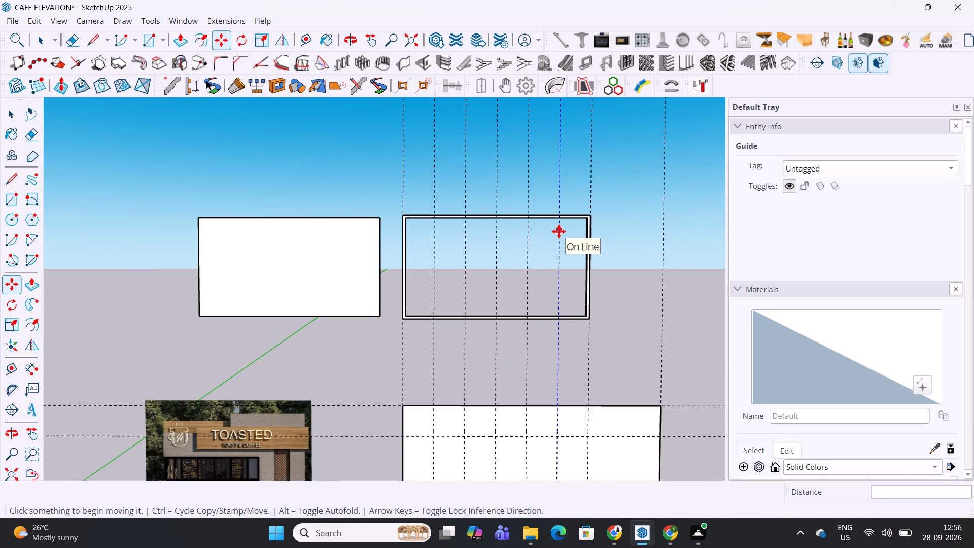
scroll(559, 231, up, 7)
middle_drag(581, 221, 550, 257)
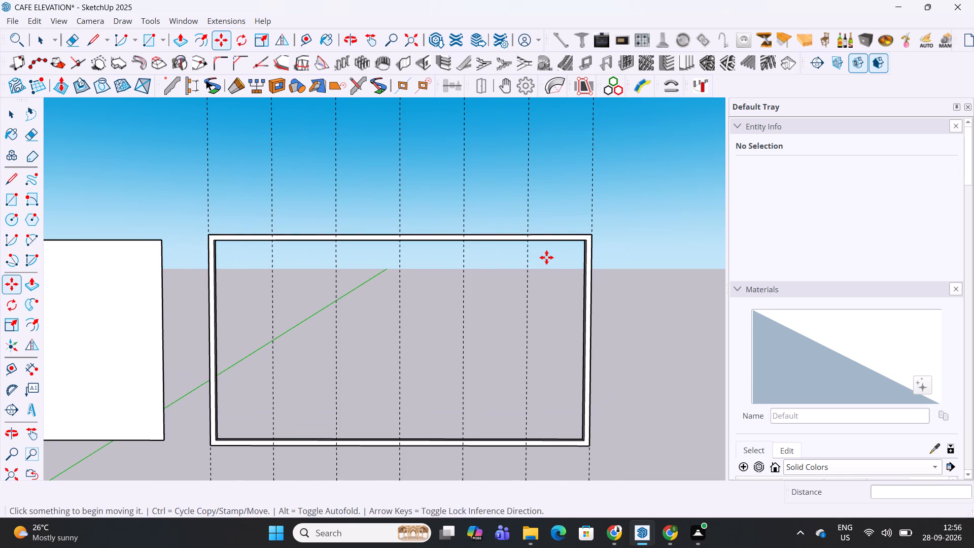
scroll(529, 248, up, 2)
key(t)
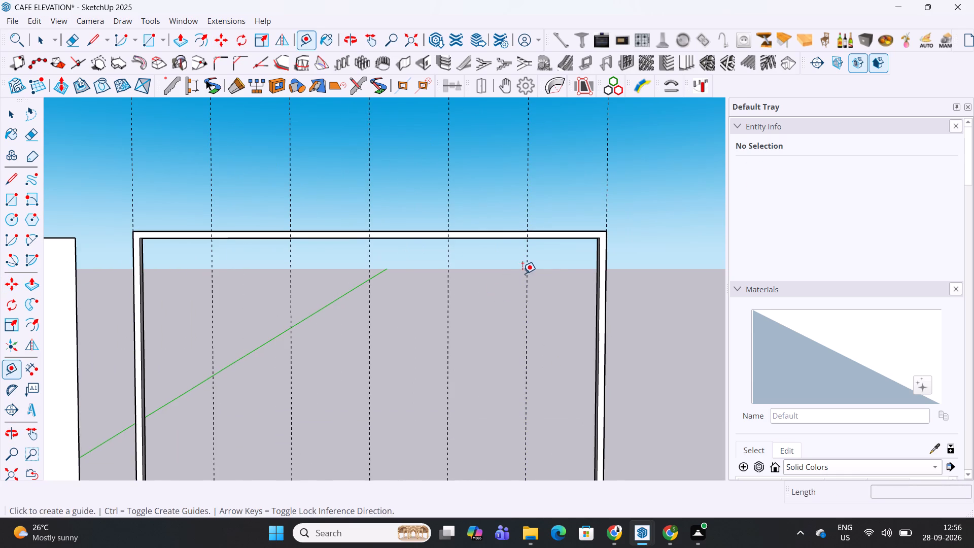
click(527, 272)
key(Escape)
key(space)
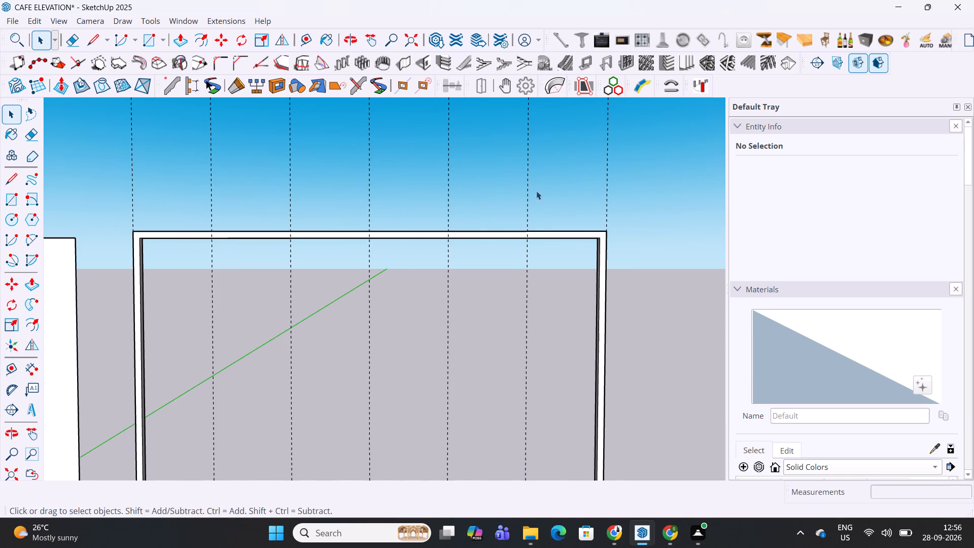
Copy the inner guide nearest the frame's right end 2" further toward that end.
drag(536, 191, 525, 195)
scroll(526, 201, up, 4)
scroll(539, 253, up, 4)
key(m)
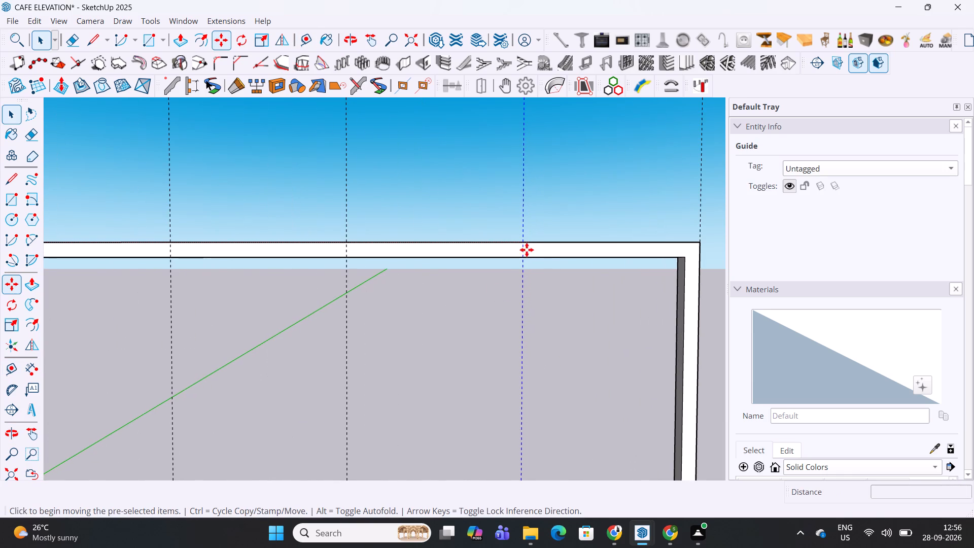
click(523, 250)
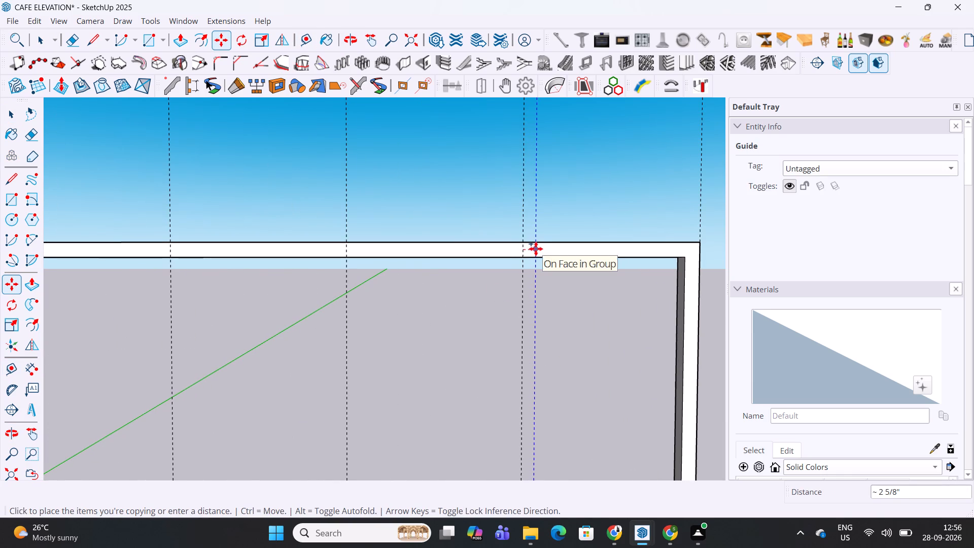
key(2)
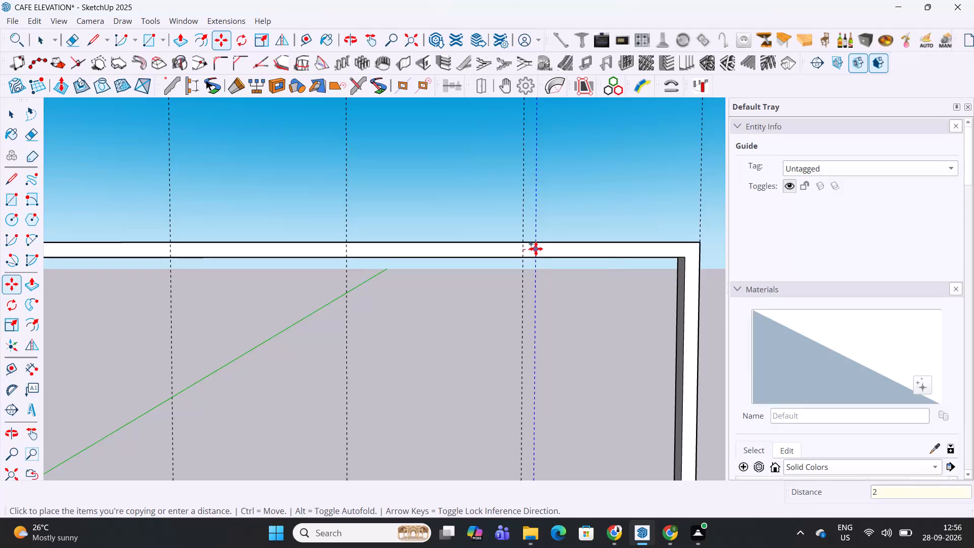
key(Return)
Draw a vertical rectangle between the two closely spaced guides, from the frame's top inner edge to its bottom inner edge.
scroll(540, 244, down, 11)
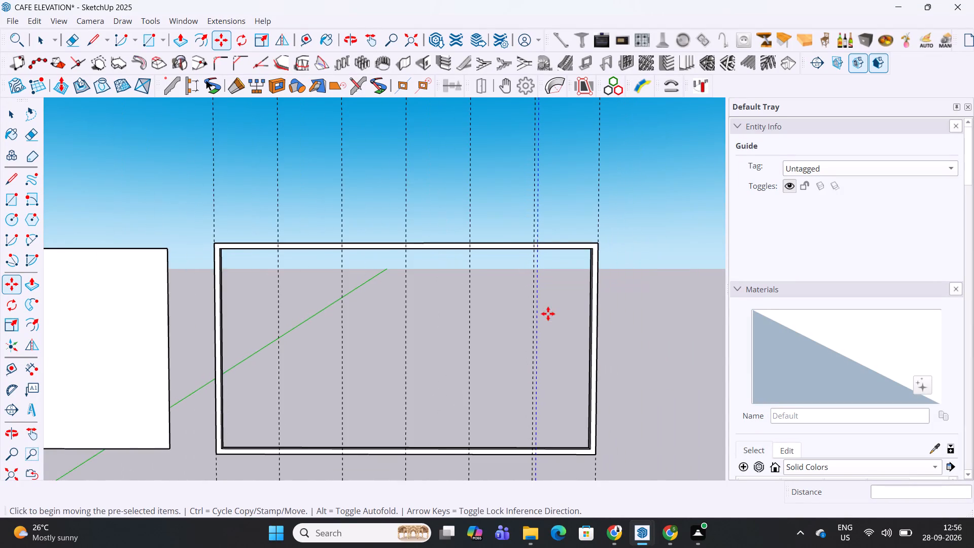
shift+middle_drag(548, 314, 545, 262)
middle_drag(546, 258, 543, 345)
scroll(534, 227, up, 6)
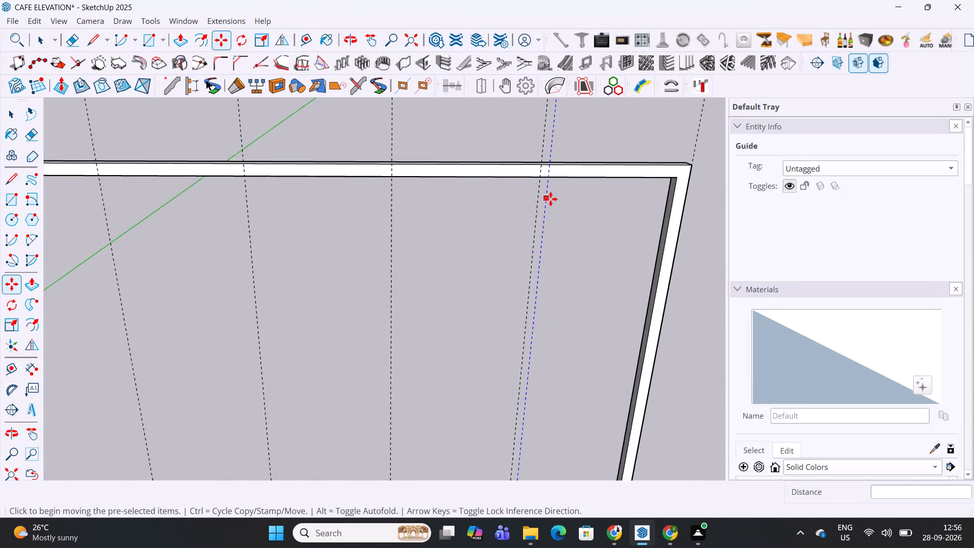
scroll(550, 199, up, 2)
key(r)
click(549, 173)
scroll(549, 173, down, 6)
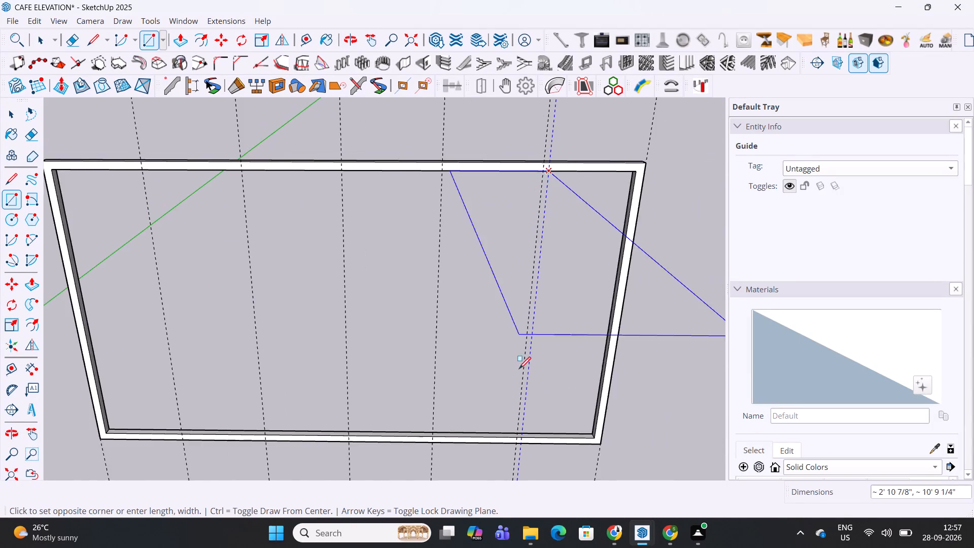
scroll(519, 423, up, 7)
click(512, 460)
scroll(517, 464, up, 4)
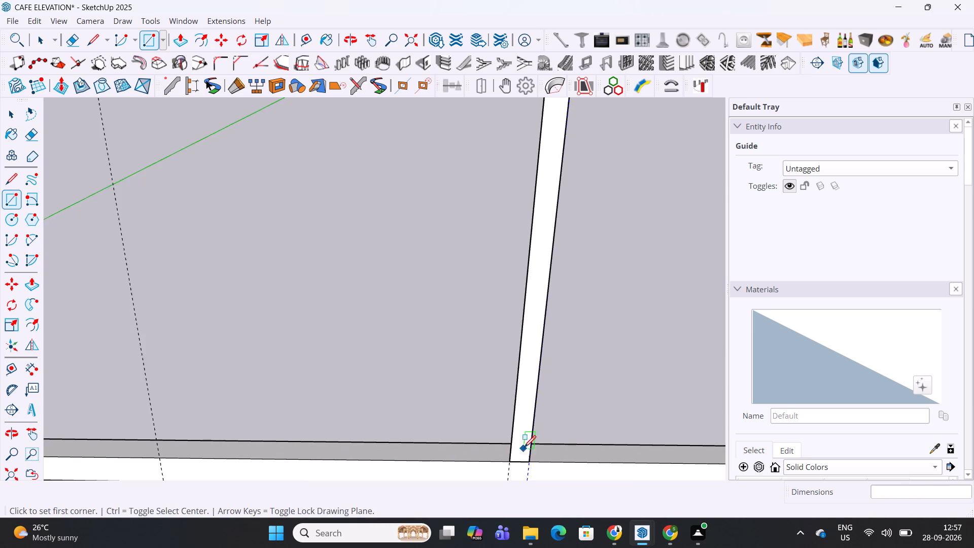
Extrude the narrow vertical strip 3" to match the frame's depth.
middle_drag(524, 449, 540, 382)
scroll(538, 379, up, 5)
key(p)
click(527, 389)
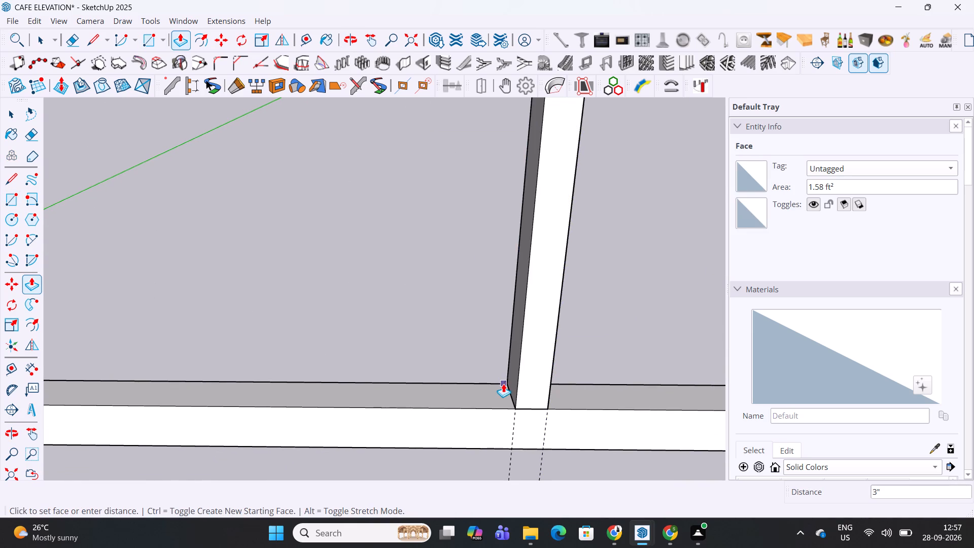
click(503, 383)
Recess the front and back faces of the new mullion by 0.5" each.
click(531, 393)
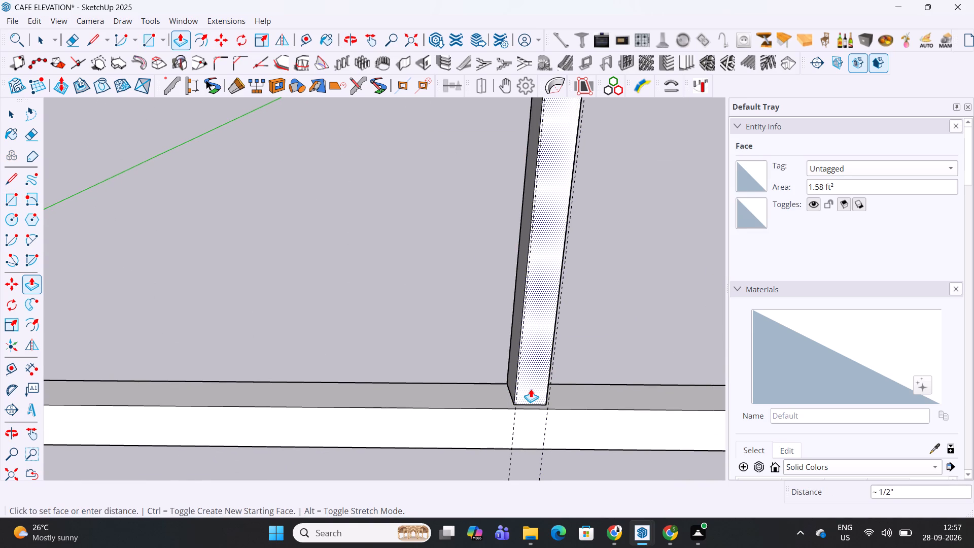
text(.5)
key(Return)
middle_drag(421, 339, 973, 353)
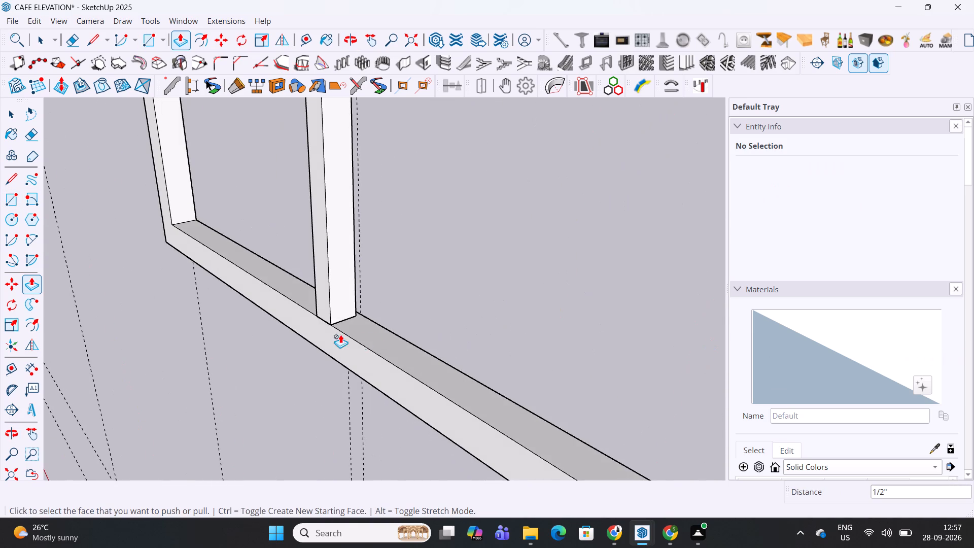
double_click(322, 311)
Select all the connected geometry of the mullion and make it a group.
key(space)
triple_click(338, 290)
click(338, 290)
right_click(338, 290)
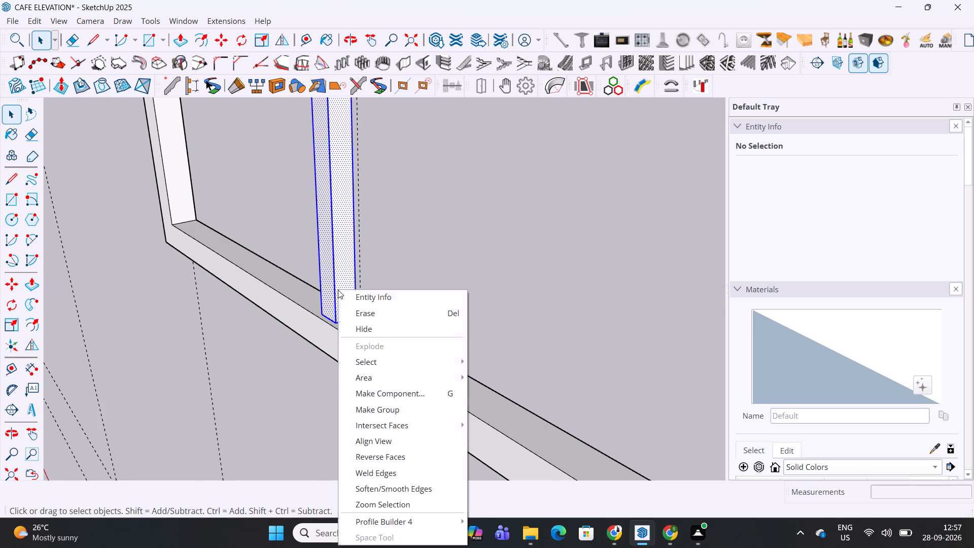
click(392, 405)
Copy the mullion group 3' 2" toward the frame's left end, aligned with the adjacent division guide.
scroll(392, 405, down, 6)
scroll(392, 334, down, 2)
middle_drag(392, 334, 400, 339)
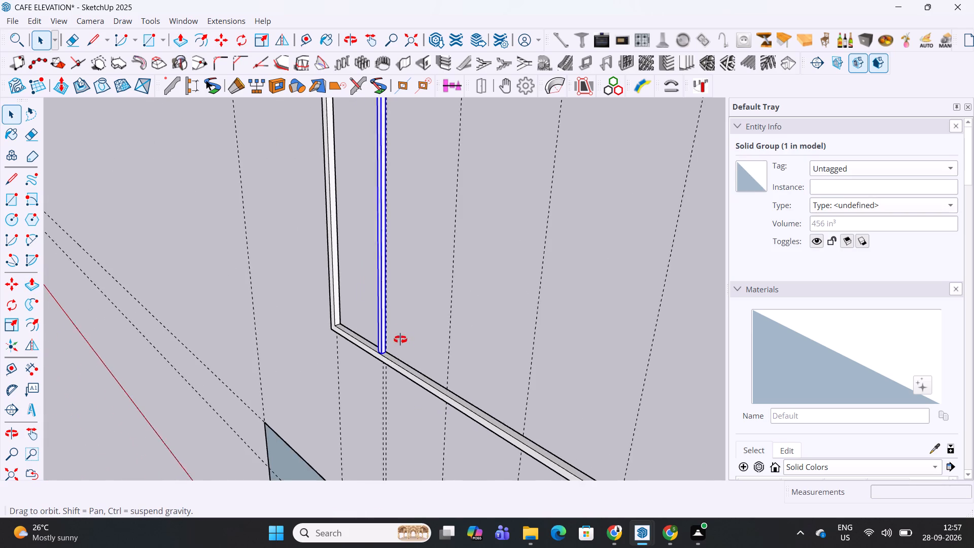
middle_drag(400, 339, 250, 405)
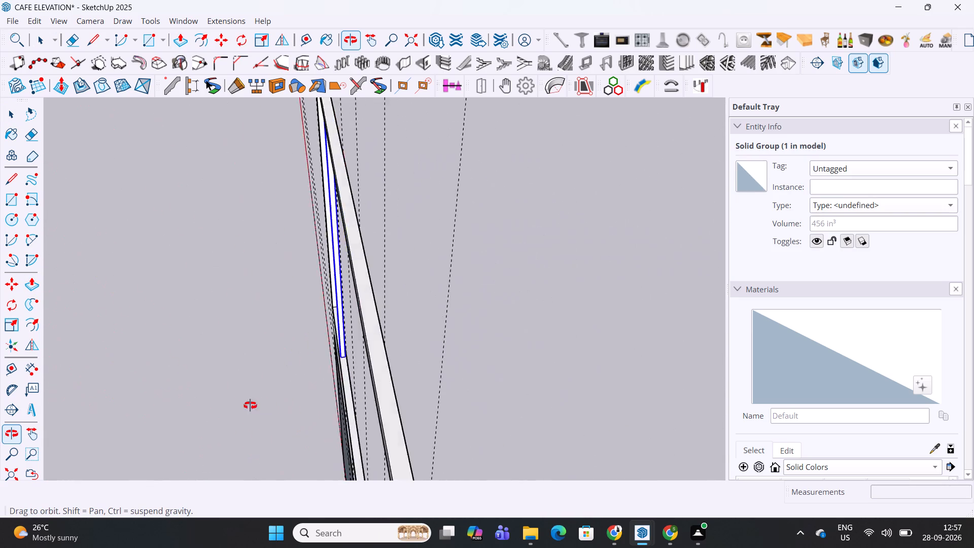
middle_drag(250, 405, 172, 405)
shift+middle_drag(323, 266, 467, 399)
middle_drag(502, 342, 131, 294)
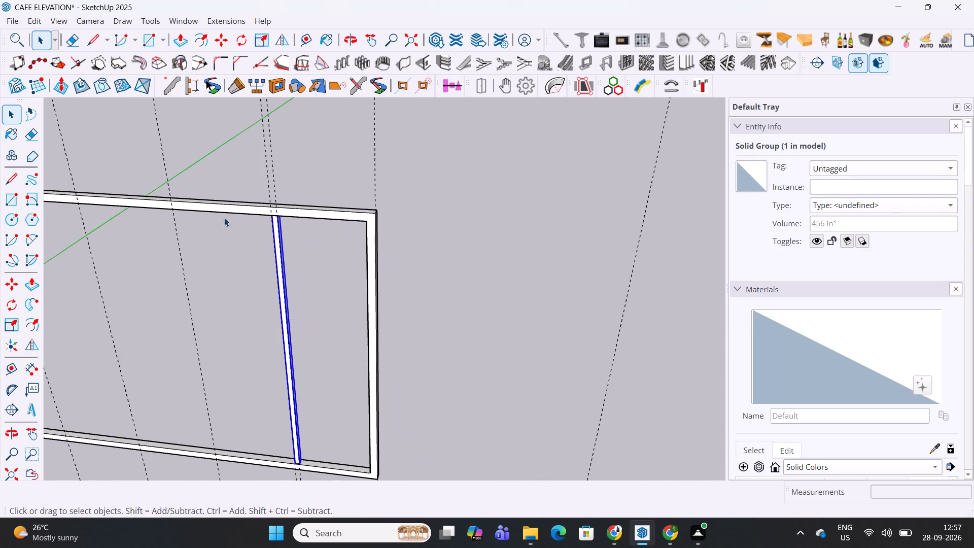
scroll(243, 210, up, 10)
shift+middle_drag(296, 216, 363, 224)
key(m)
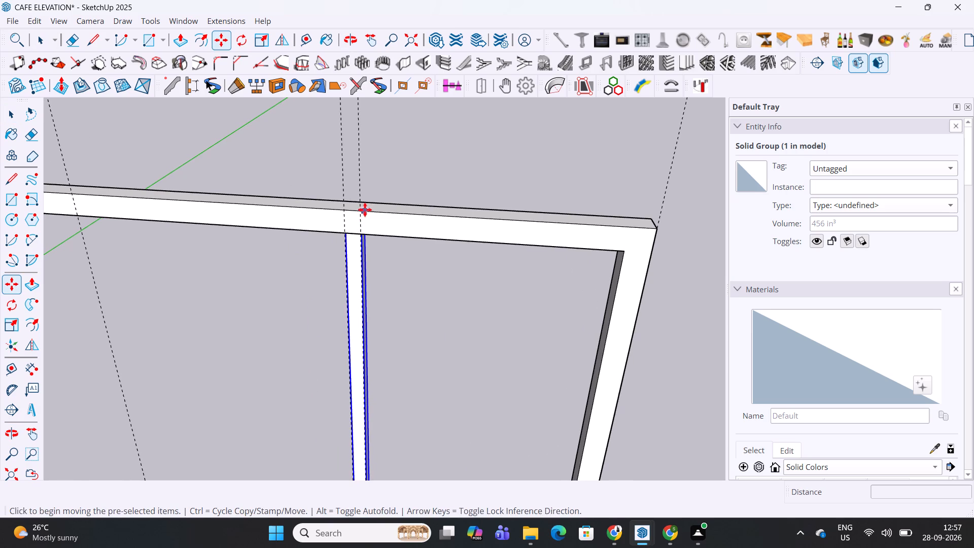
click(361, 212)
scroll(361, 212, down, 4)
shift+middle_drag(246, 198, 480, 208)
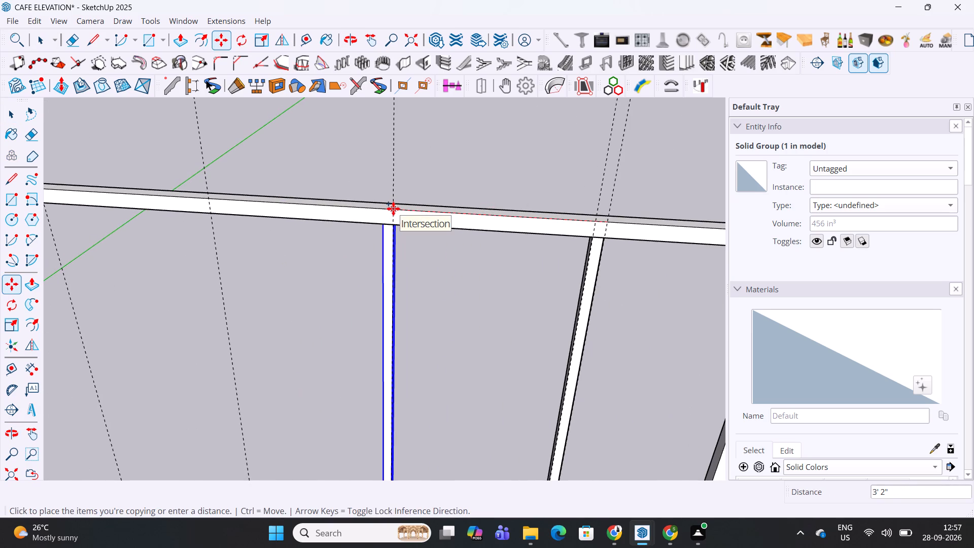
click(393, 209)
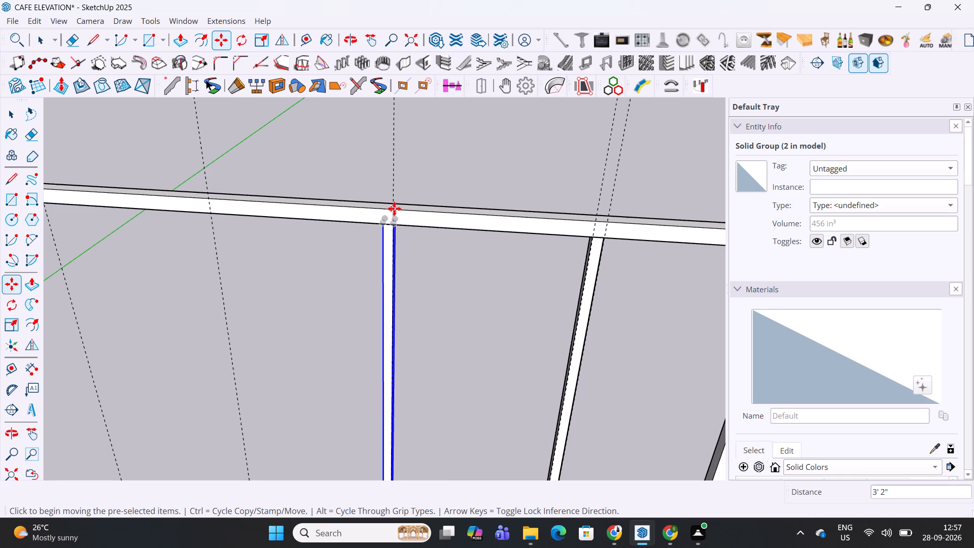
Copy the mullion onto the three remaining division guides toward the frame's left end, each 3' apart.
click(394, 209)
middle_drag(323, 209, 505, 215)
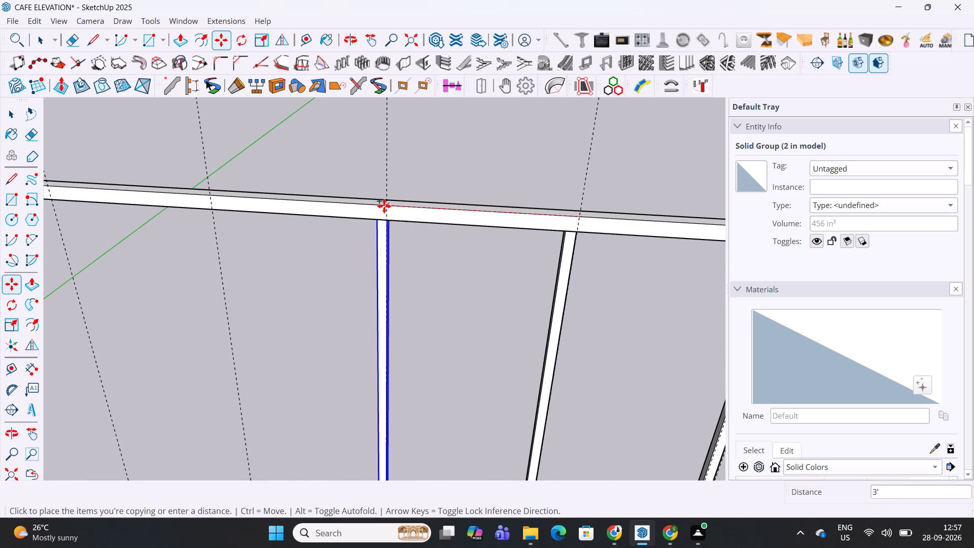
click(384, 206)
click(388, 206)
middle_drag(303, 203, 536, 203)
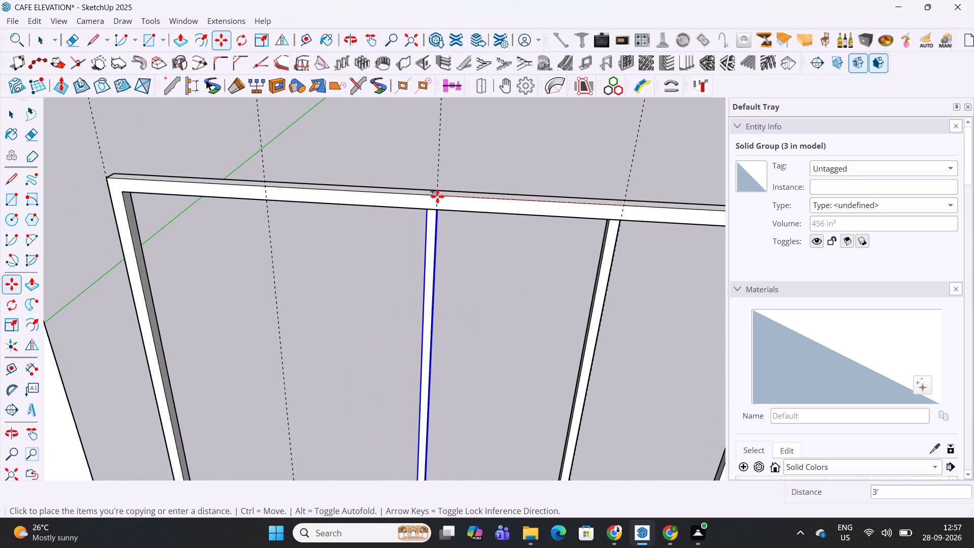
click(437, 196)
click(440, 195)
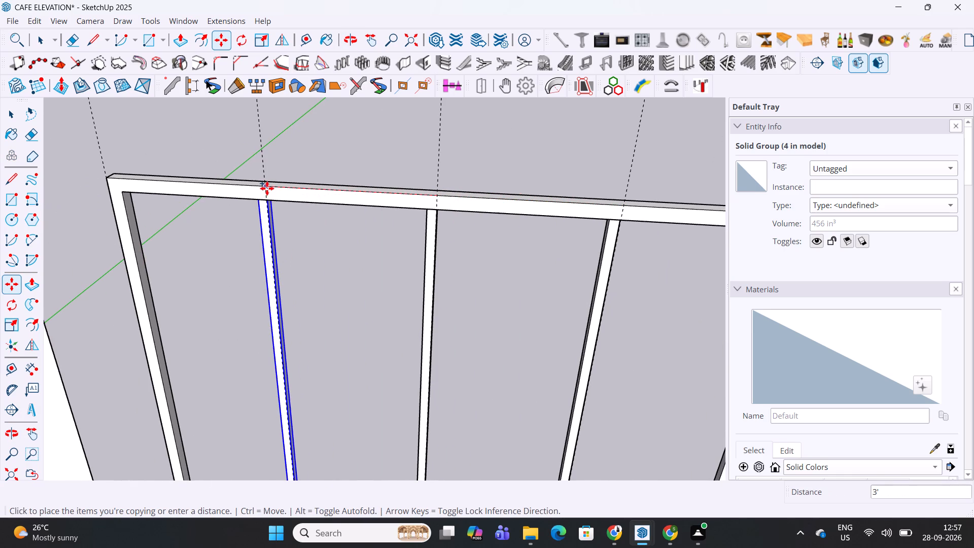
click(267, 188)
scroll(273, 187, down, 7)
scroll(350, 190, down, 4)
middle_drag(356, 212, 362, 261)
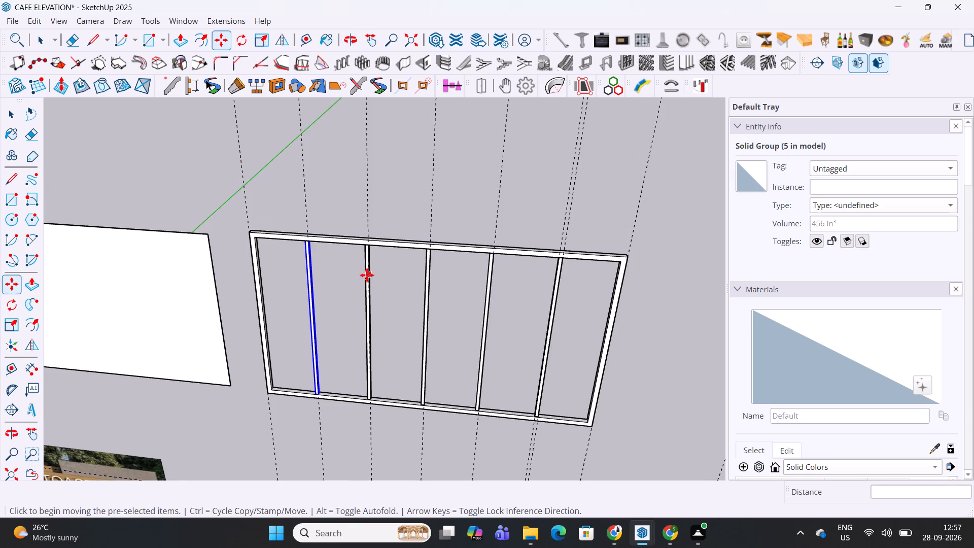
Place one horizontal guide 2' below the frame's inner top edge and a second guide 3" below the first.
middle_drag(363, 272, 285, 210)
scroll(277, 222, up, 15)
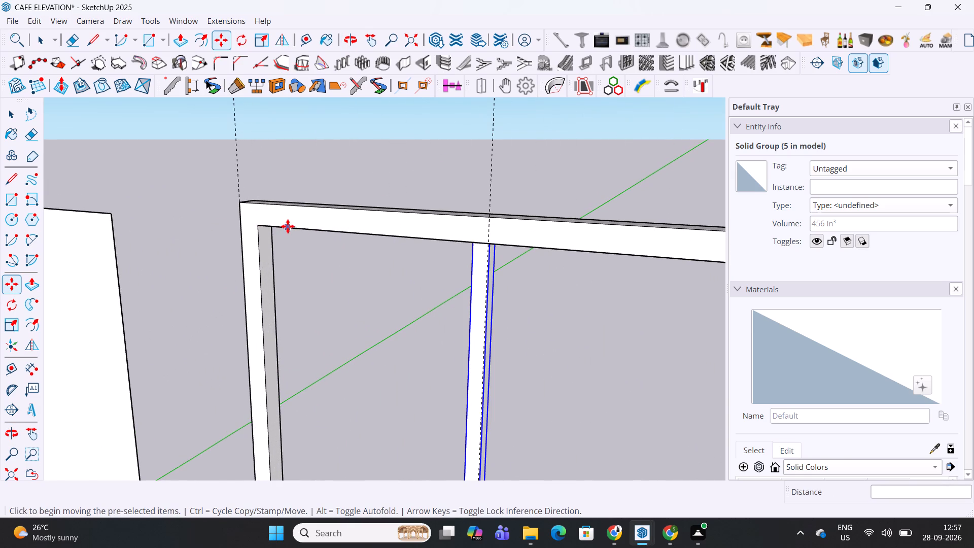
key(t)
click(276, 230)
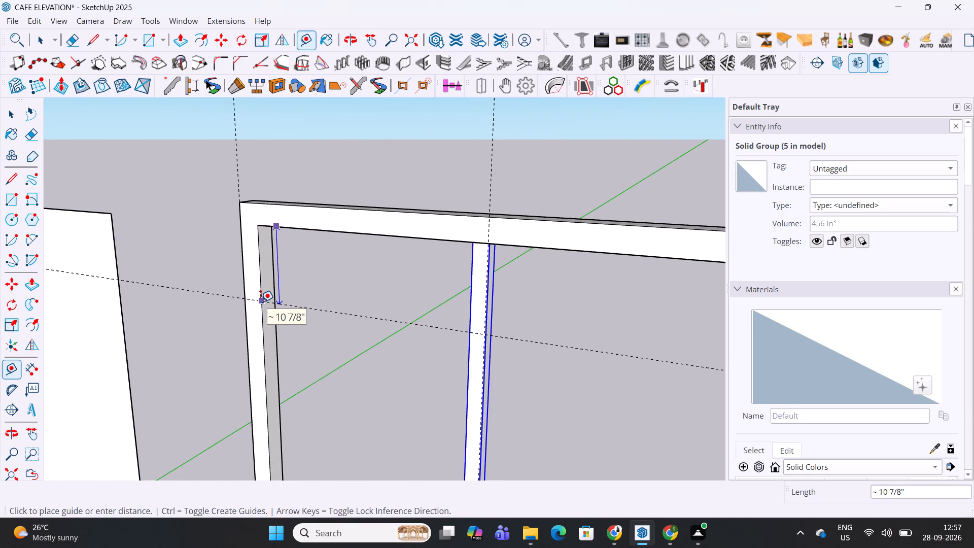
text(2')
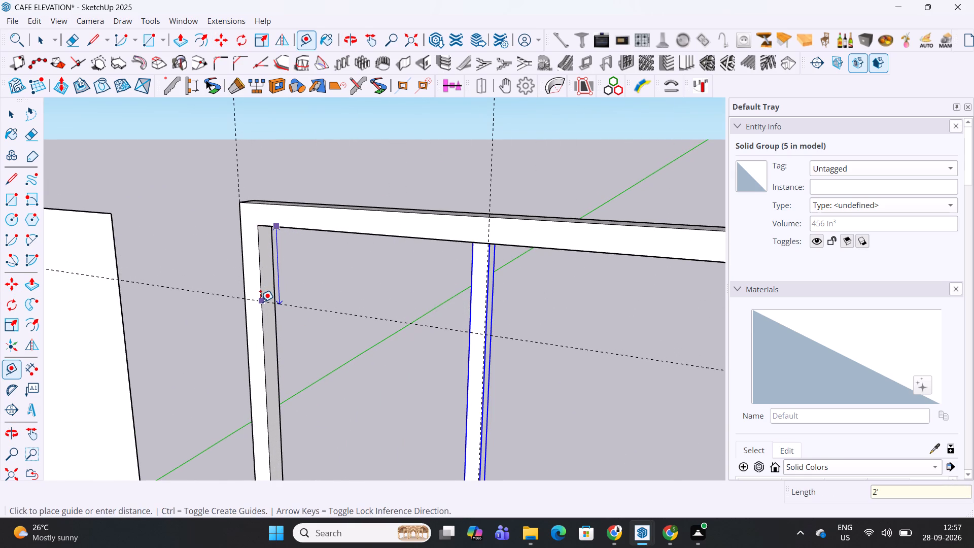
key(Return)
scroll(264, 399, up, 5)
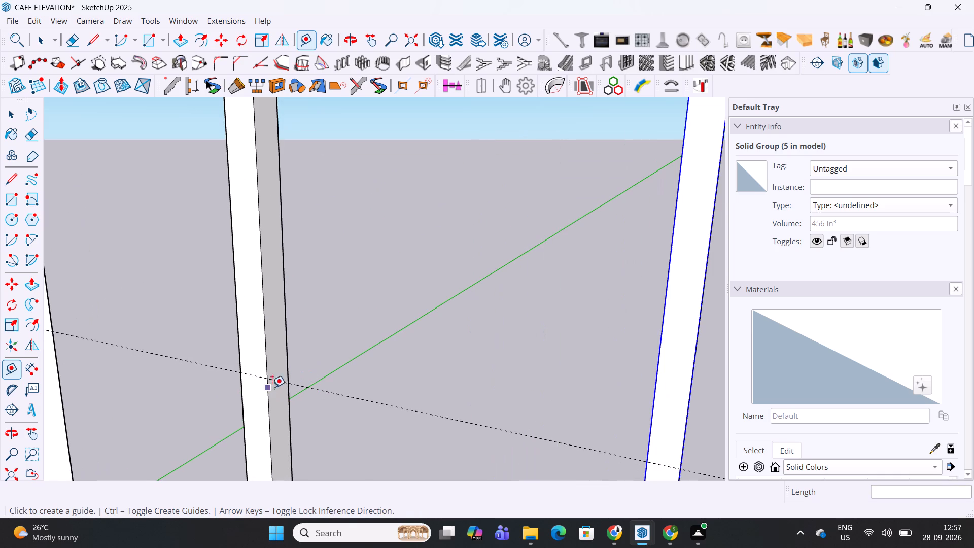
click(280, 382)
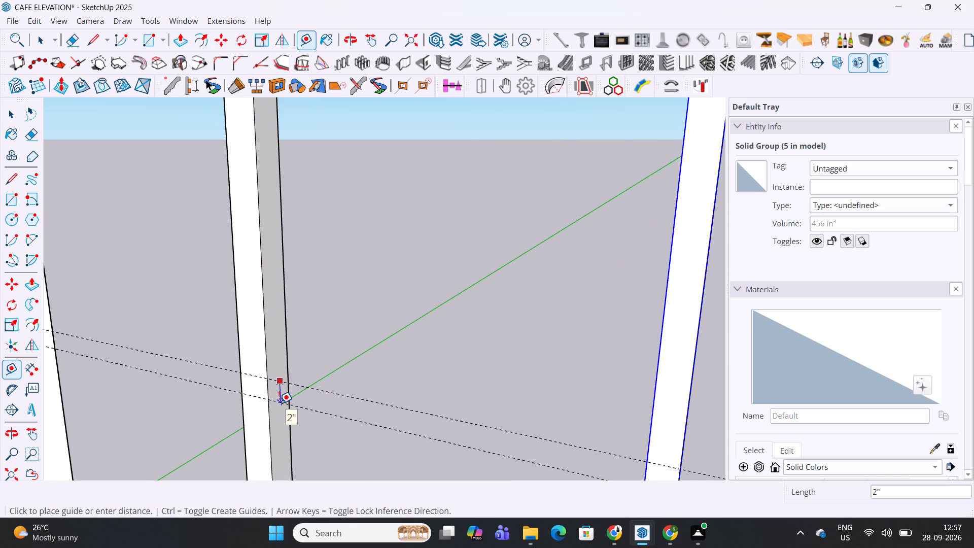
key(3)
key(Return)
Draw a 3" by 17' 6" rectangle between the two horizontal guides, spanning the frame's inner width.
key(r)
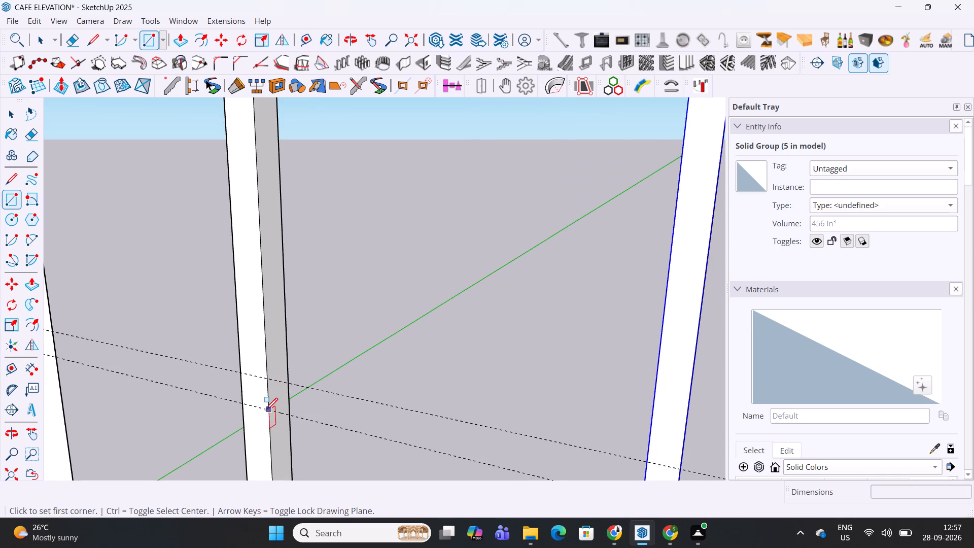
click(268, 380)
scroll(268, 380, down, 15)
shift+middle_drag(513, 430, 512, 427)
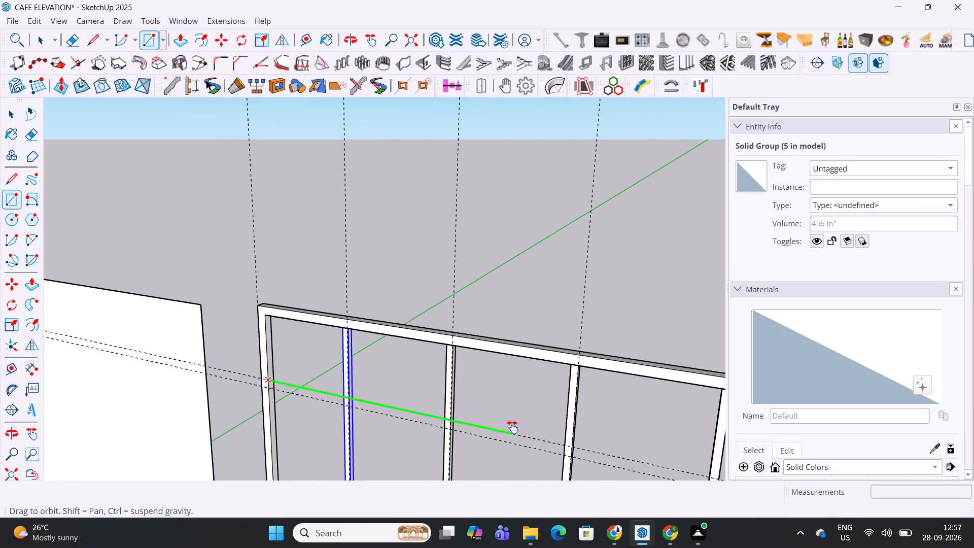
shift+middle_drag(512, 427, 415, 290)
scroll(683, 354, up, 1)
shift+middle_drag(683, 354, 152, 267)
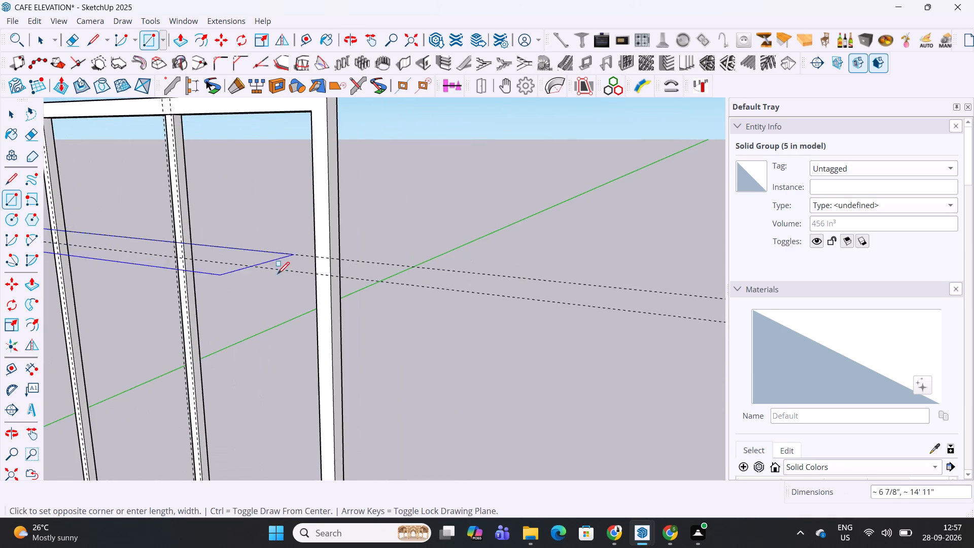
scroll(292, 276, up, 4)
scroll(350, 270, down, 4)
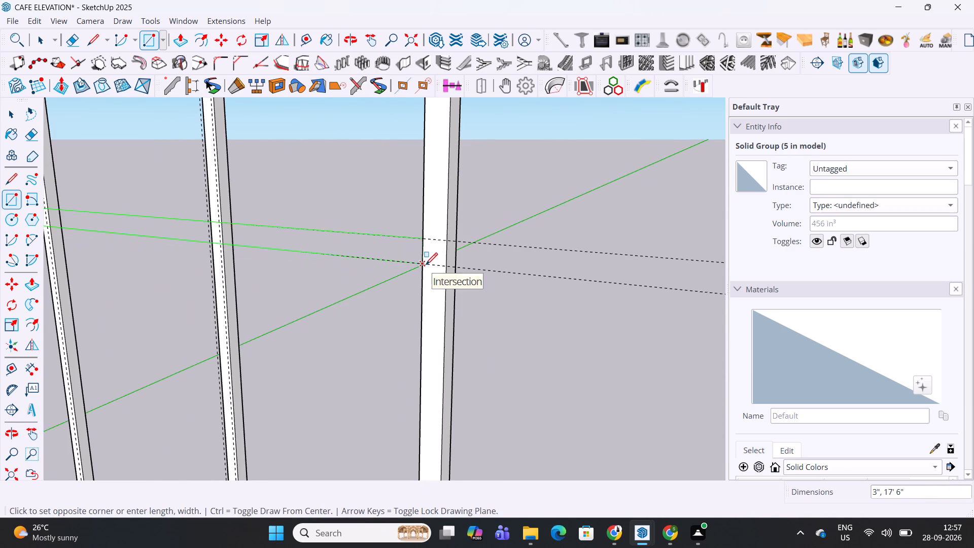
click(426, 266)
Extrude the horizontal strip to match the depth of the window frame.
middle_drag(426, 266, 341, 283)
key(p)
click(384, 252)
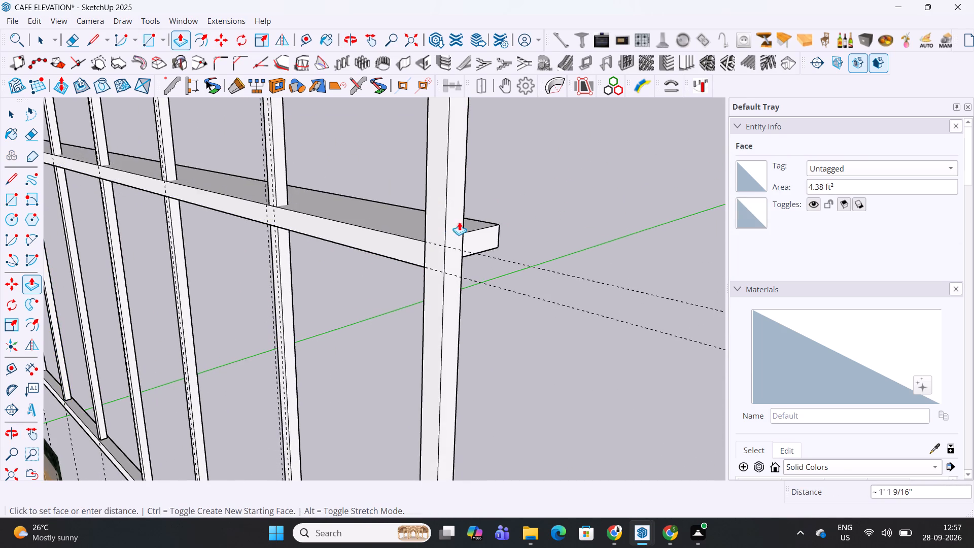
click(464, 221)
Select all the connected geometry of the horizontal bar and make it a group.
key(space)
triple_click(389, 244)
click(389, 244)
right_click(389, 244)
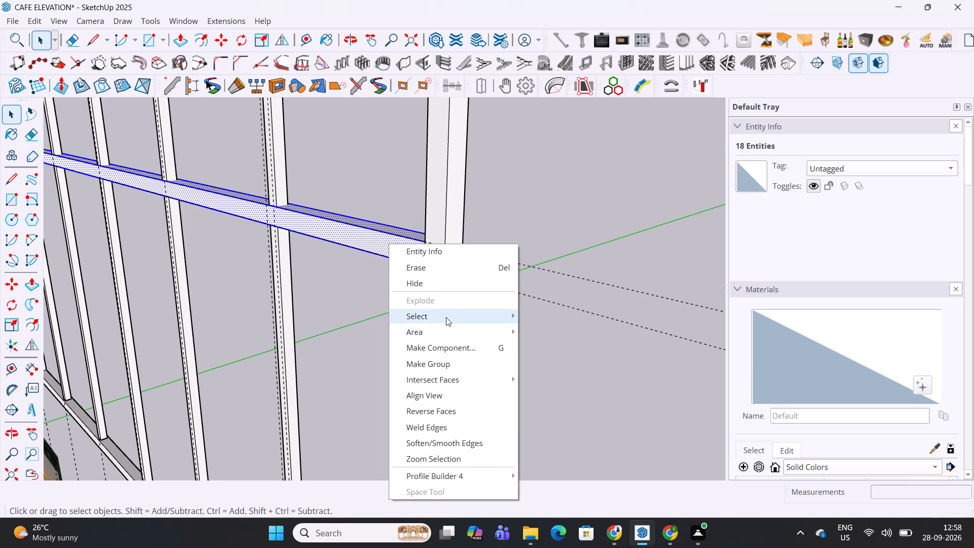
click(437, 368)
click(607, 148)
Delete all the guides in the model.
scroll(603, 153, down, 6)
middle_drag(405, 226, 633, 199)
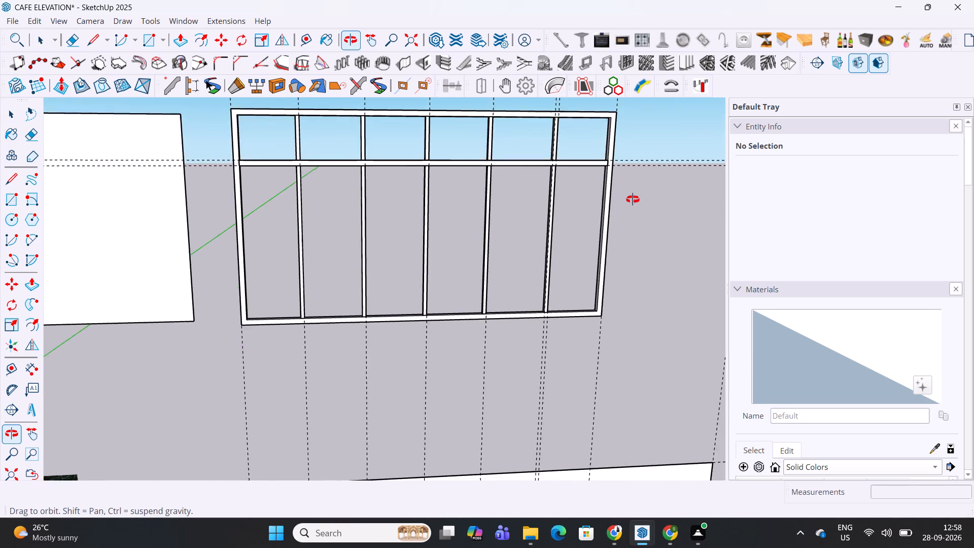
middle_drag(633, 199, 598, 181)
shift+middle_drag(537, 168, 533, 219)
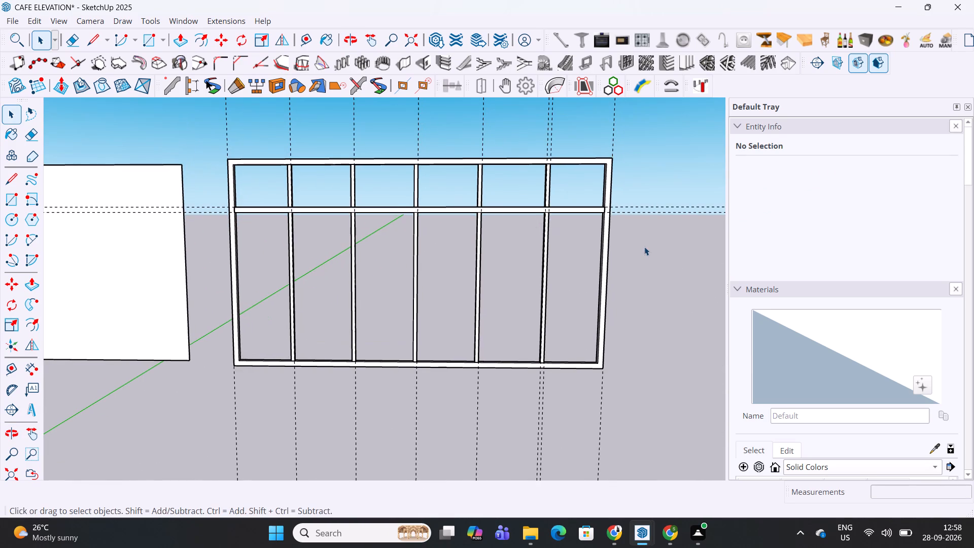
click(644, 247)
click(36, 21)
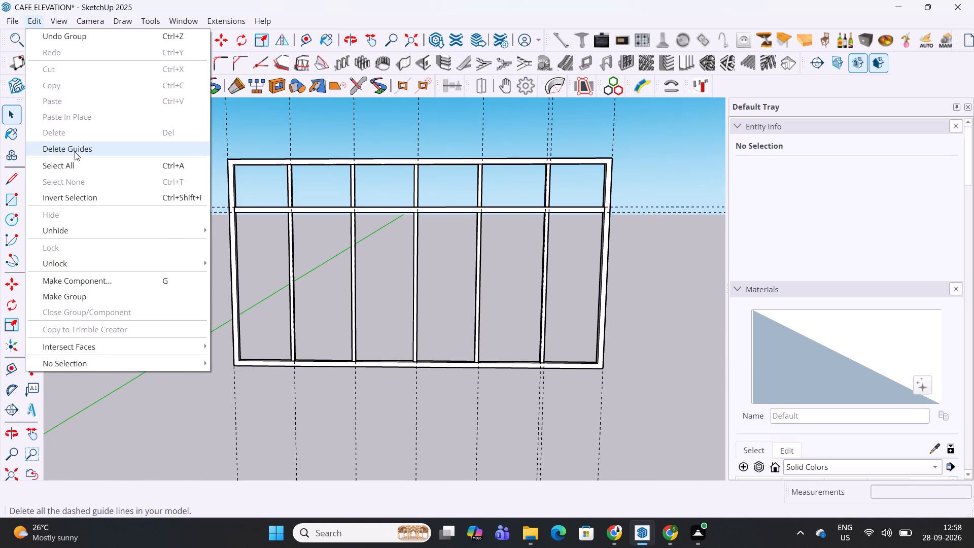
click(75, 152)
Draw a rectangle covering the frame's whole inner opening, from the upper inner corner to the opposite lower one.
scroll(283, 160, up, 5)
scroll(240, 161, up, 7)
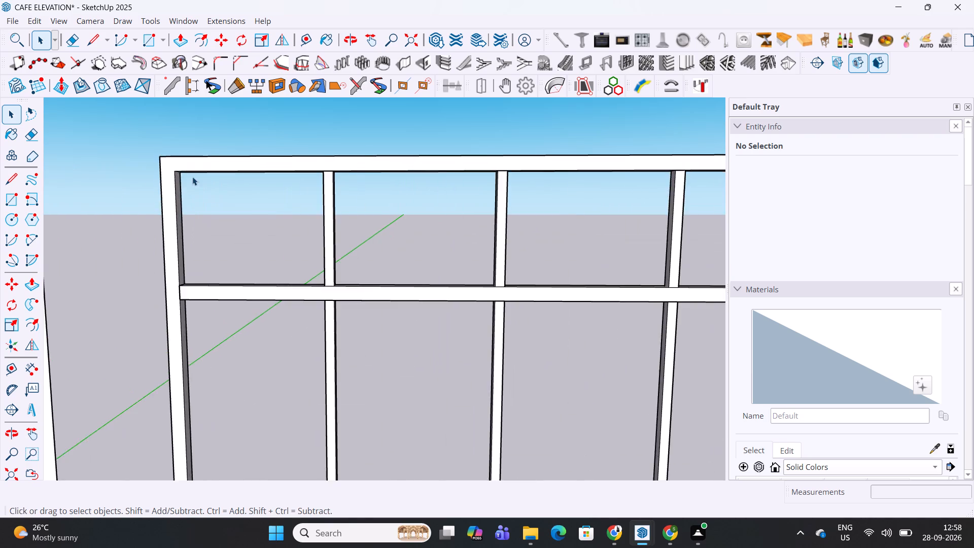
scroll(192, 177, up, 3)
key(r)
click(161, 168)
scroll(161, 168, down, 15)
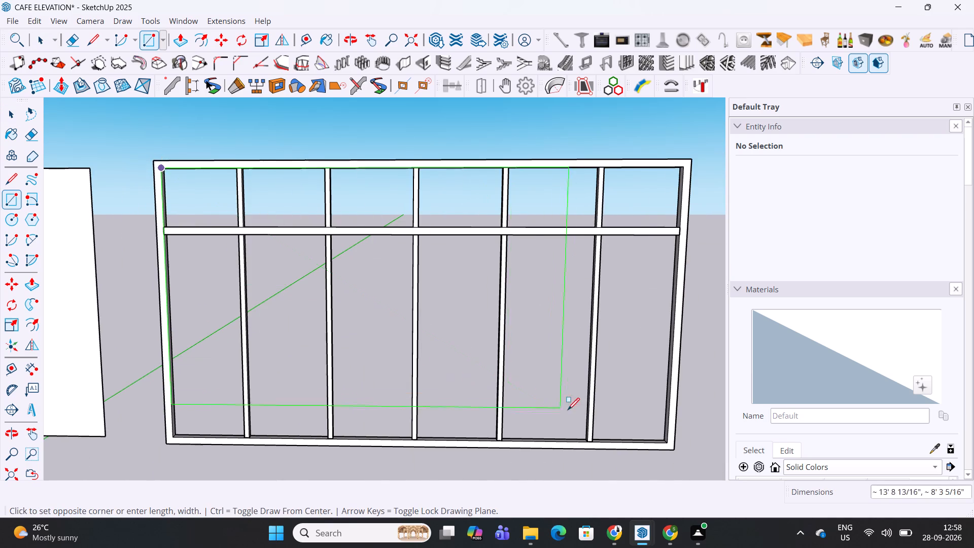
scroll(634, 434, up, 2)
click(672, 444)
Extrude the rectangle in the frame opening 1" to form the glass pane.
scroll(658, 444, up, 5)
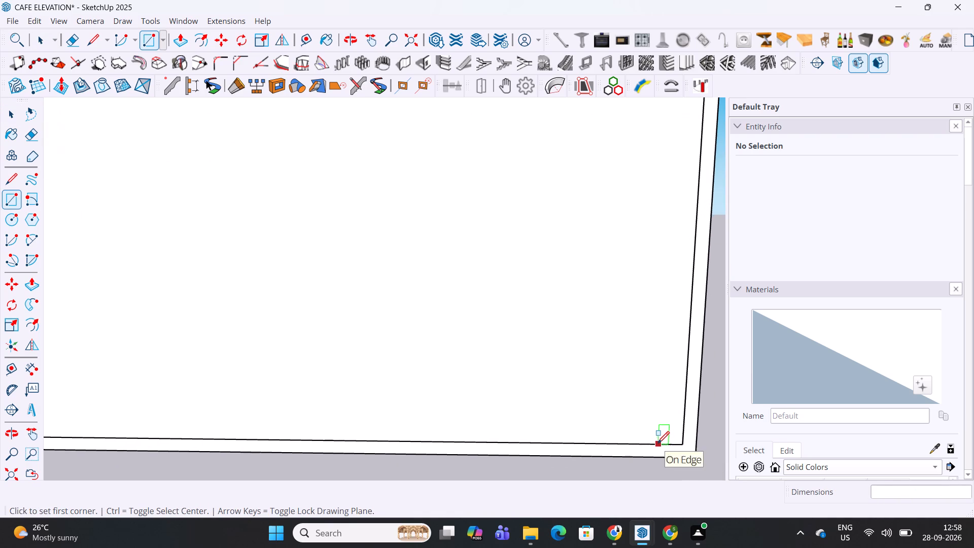
key(p)
click(663, 416)
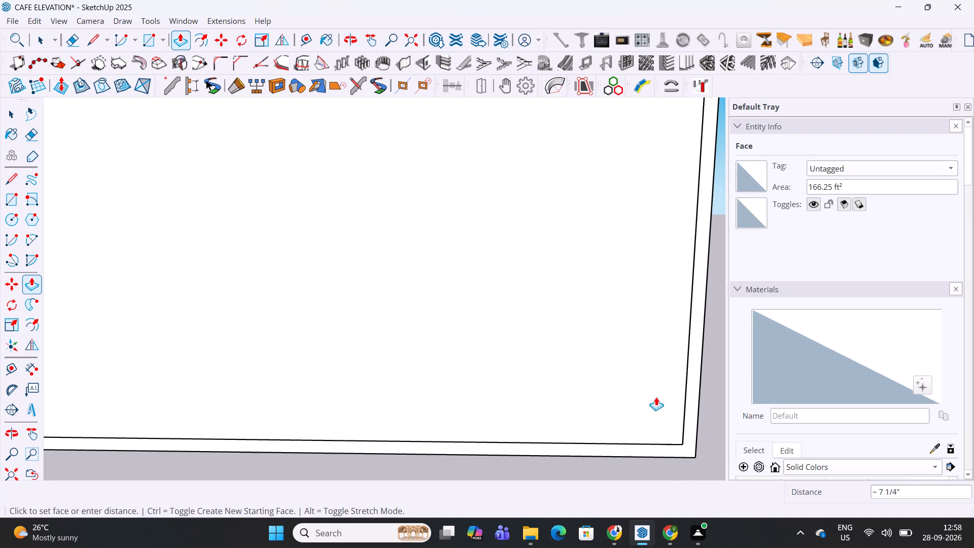
key(1)
key(Return)
Select all the connected geometry of the pane and make it a group.
key(space)
triple_click(652, 401)
click(652, 401)
right_click(652, 401)
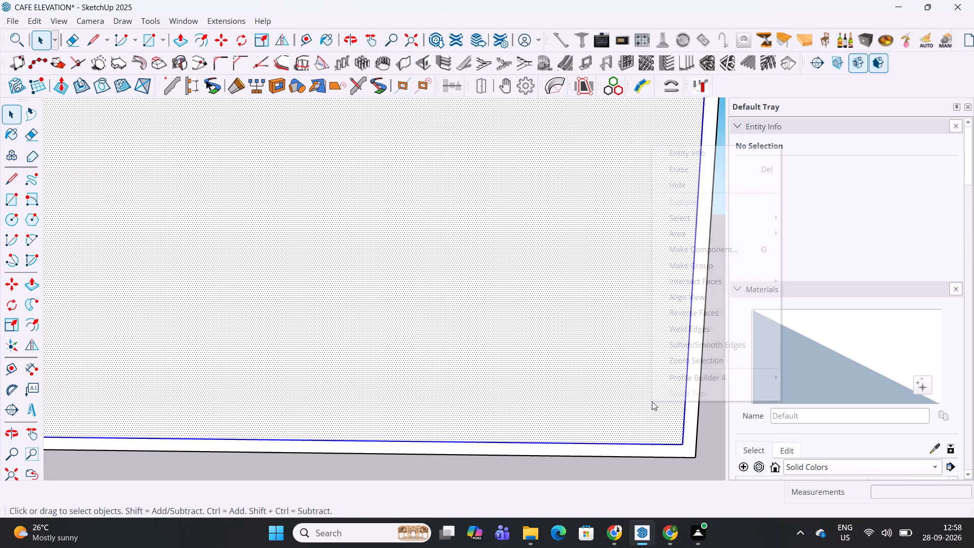
click(702, 270)
Move the pane group back from the frame's front face so it sits within the frame's depth.
scroll(656, 428, up, 5)
key(m)
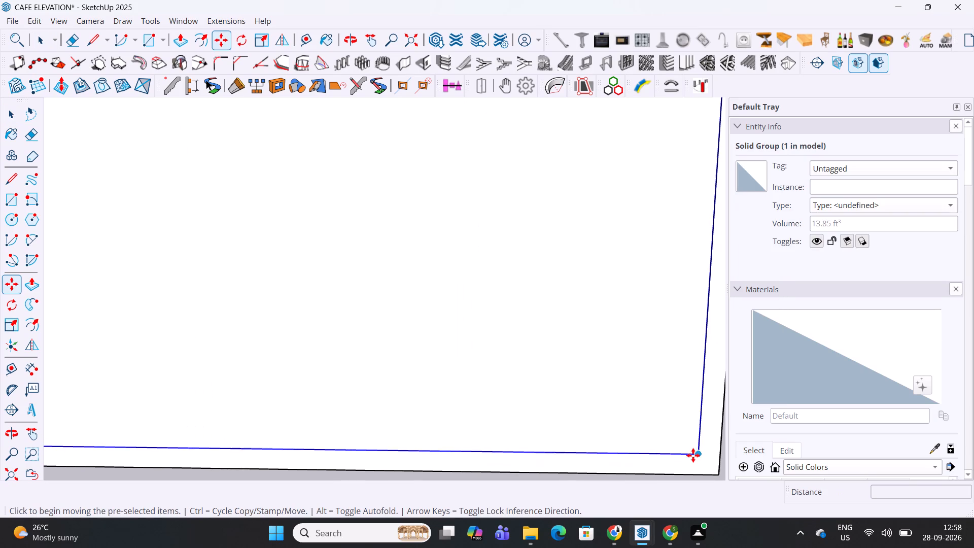
click(697, 456)
scroll(684, 438, up, 5)
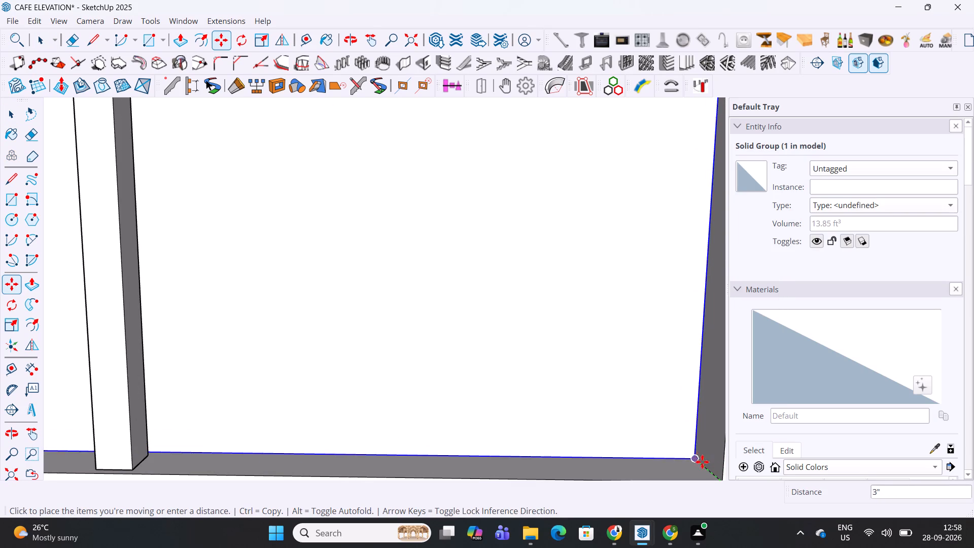
click(703, 465)
Apply the Glass_Basic_01 material from the Glass collection to the pane group.
scroll(655, 414, down, 12)
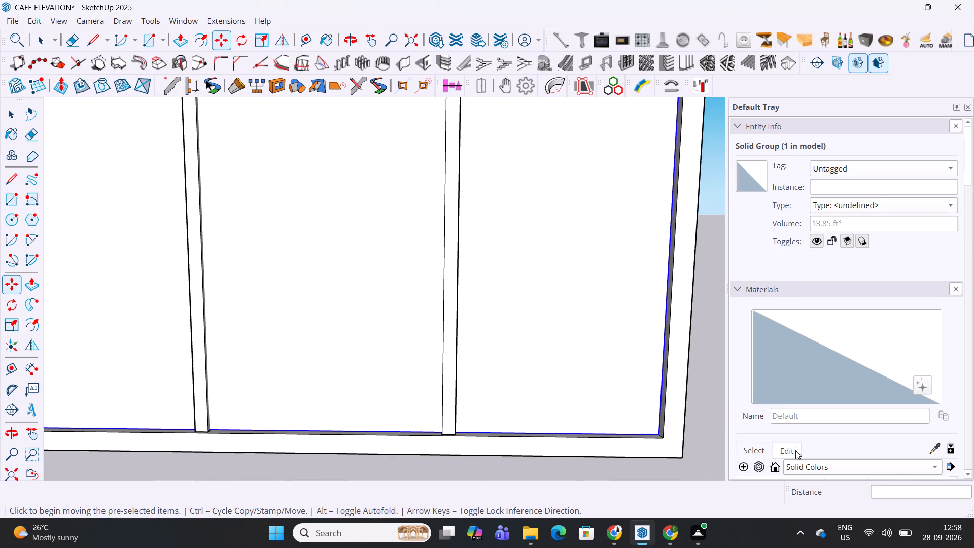
click(815, 463)
click(819, 390)
scroll(819, 390, down, 4)
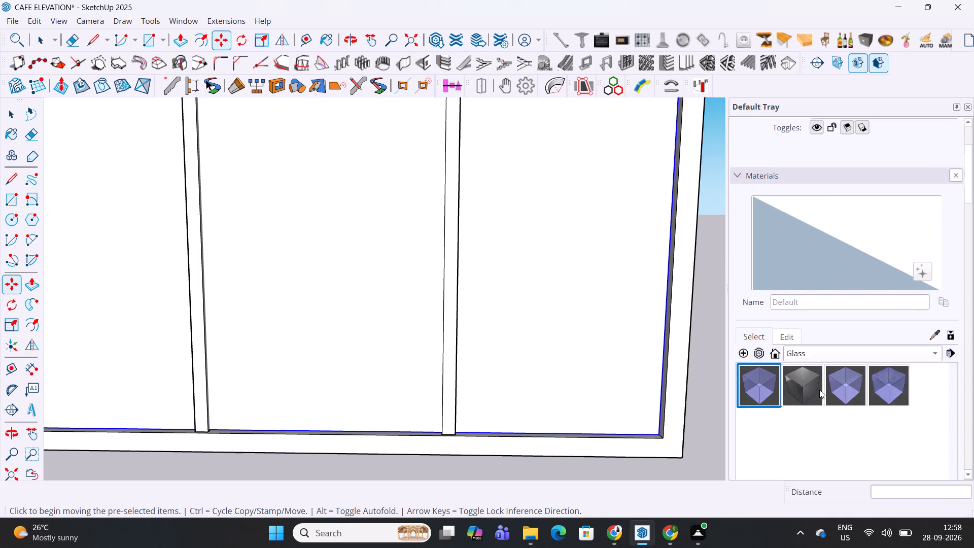
scroll(819, 390, down, 1)
click(760, 312)
click(574, 232)
key(space)
scroll(566, 243, down, 13)
click(496, 391)
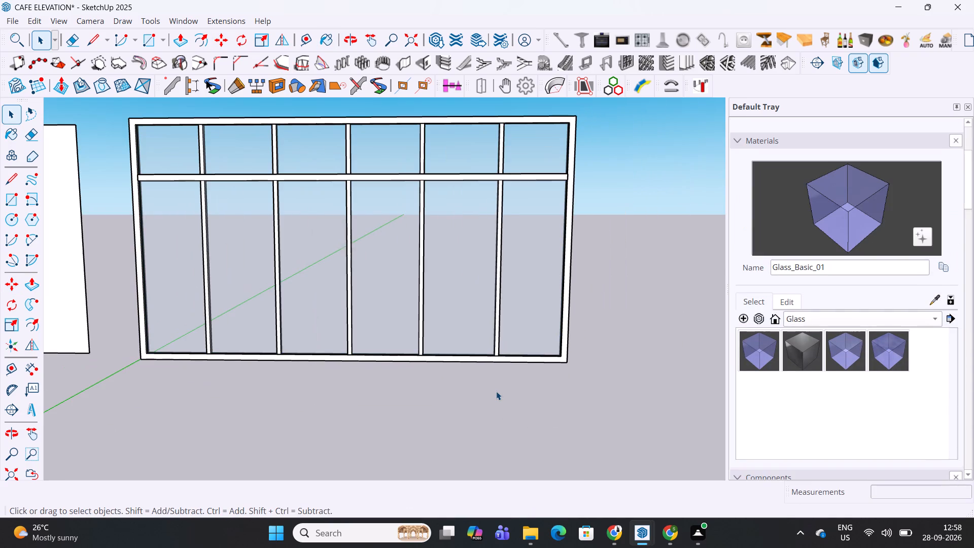
Save the model.
key(ctrl+s)
Select the frame, mullions, horizontal bar and glass pane together and make them one group.
click(497, 358)
scroll(497, 359, down, 4)
middle_drag(527, 345, 543, 373)
drag(610, 303, 249, 413)
ctrl+drag(426, 186, 378, 287)
scroll(379, 275, up, 4)
right_click(371, 252)
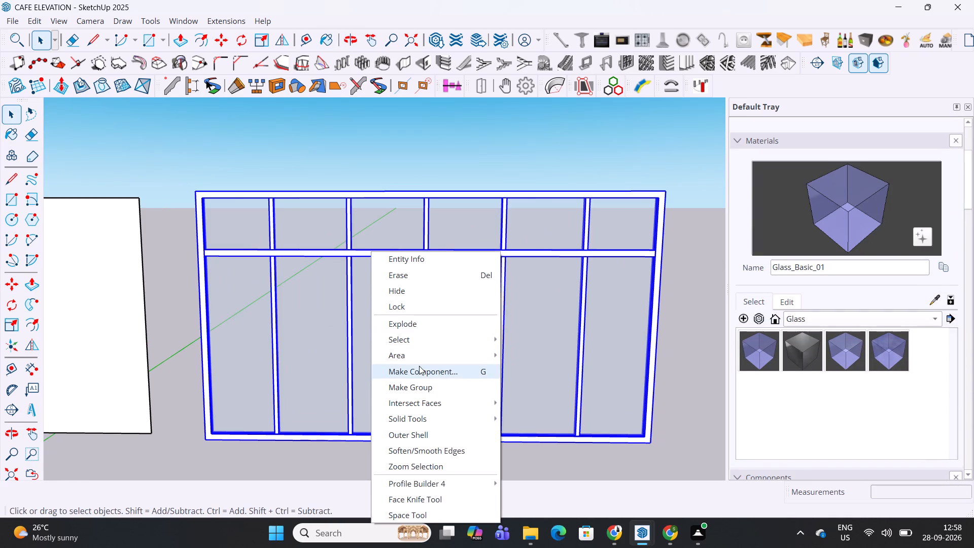
click(420, 386)
click(473, 116)
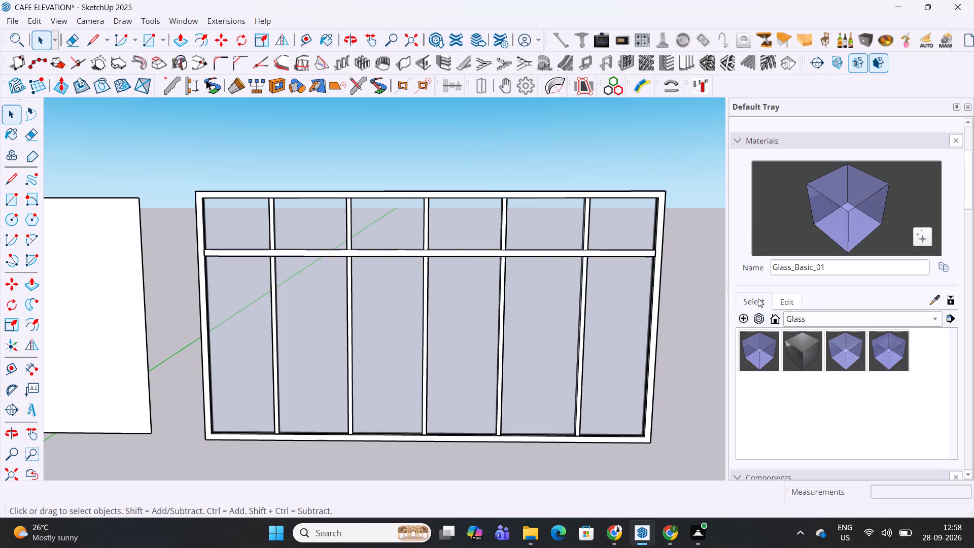
Apply the M07_Charcoal_Gleam material from Solid Colors to the whole window group.
click(813, 316)
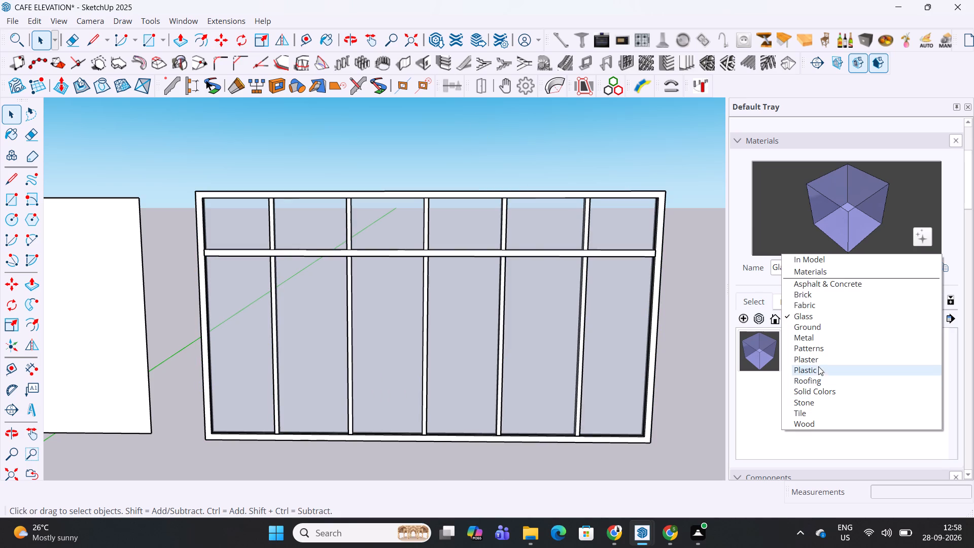
click(817, 388)
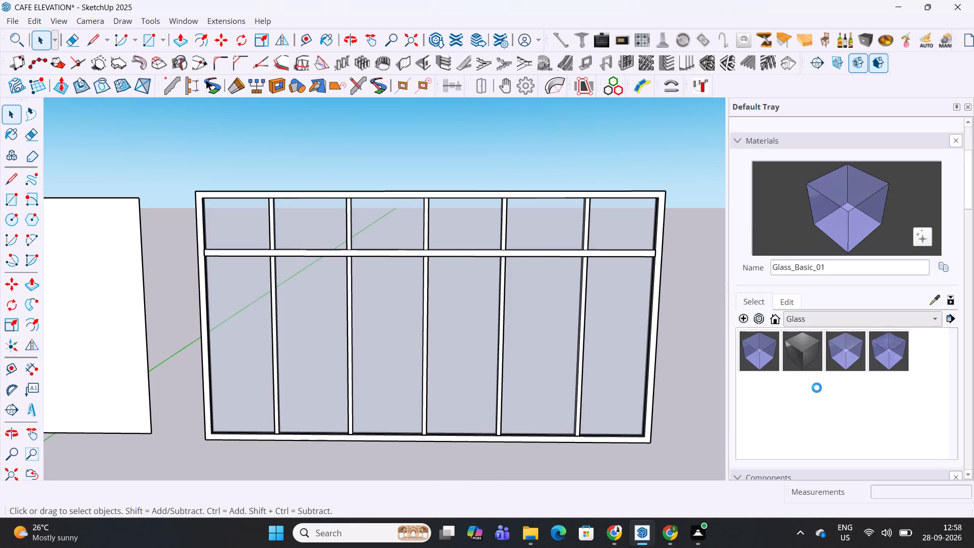
scroll(817, 388, down, 10)
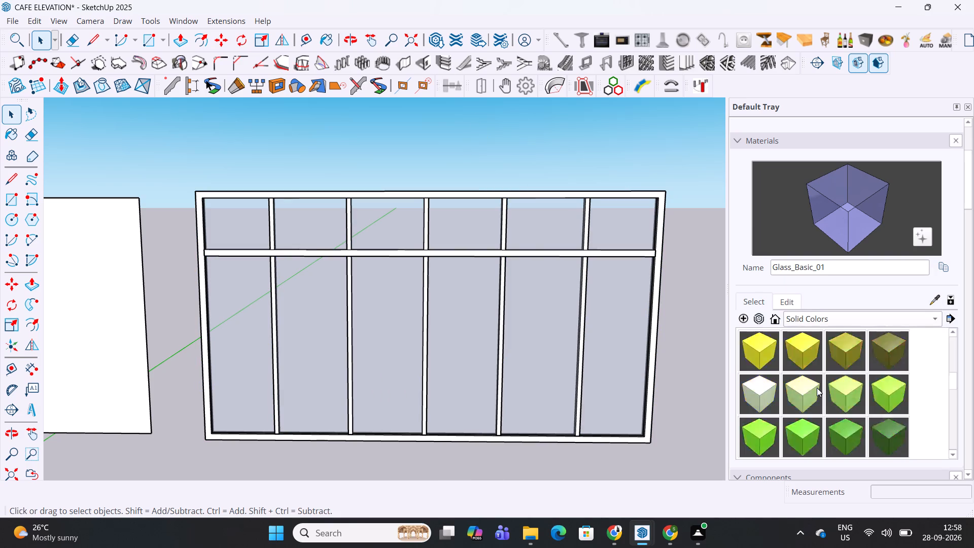
scroll(817, 388, down, 16)
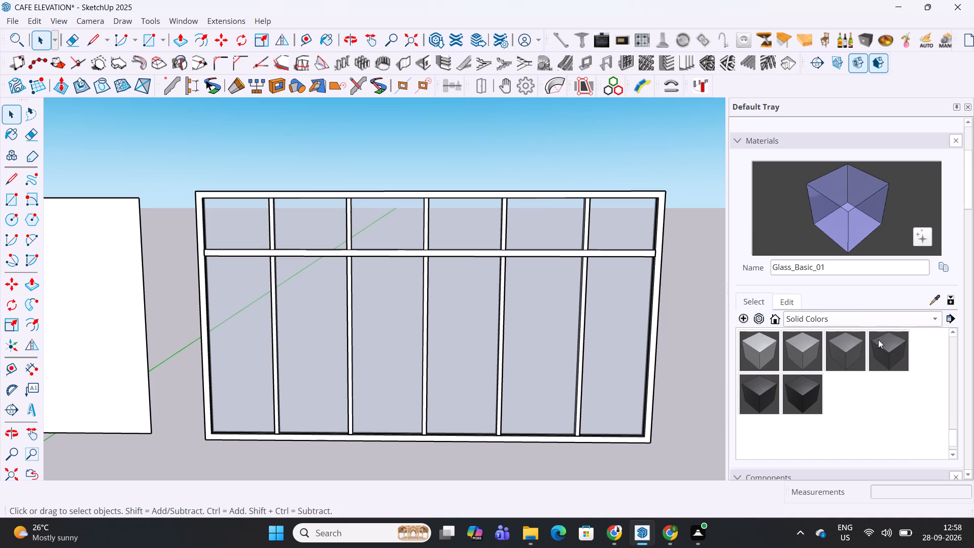
click(881, 355)
click(552, 229)
key(space)
click(640, 140)
Move the window group by its lower outer corner onto the matching bottom corner of the blank facade rectangle beside the reference image.
scroll(640, 140, down, 7)
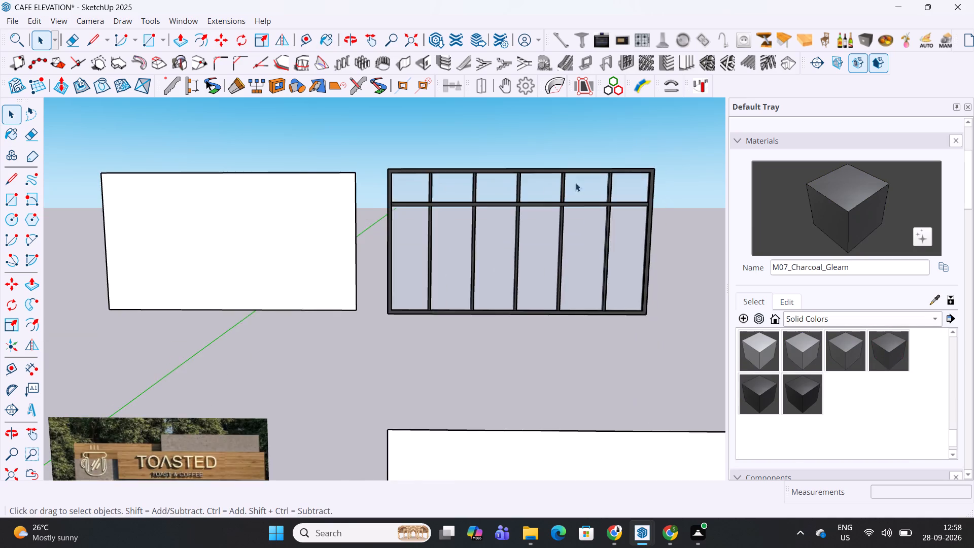
scroll(549, 194, down, 6)
scroll(469, 268, down, 2)
middle_drag(498, 299, 457, 269)
scroll(427, 194, up, 3)
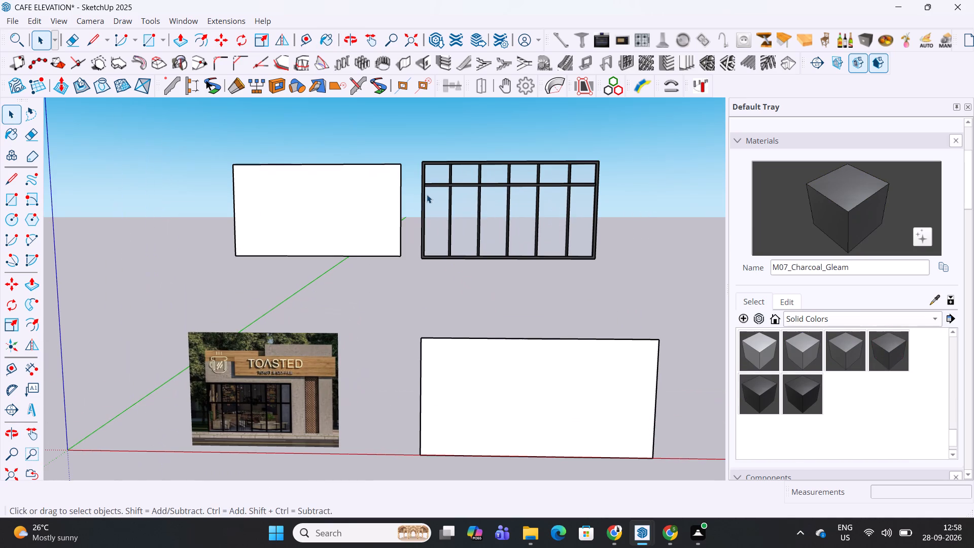
click(432, 180)
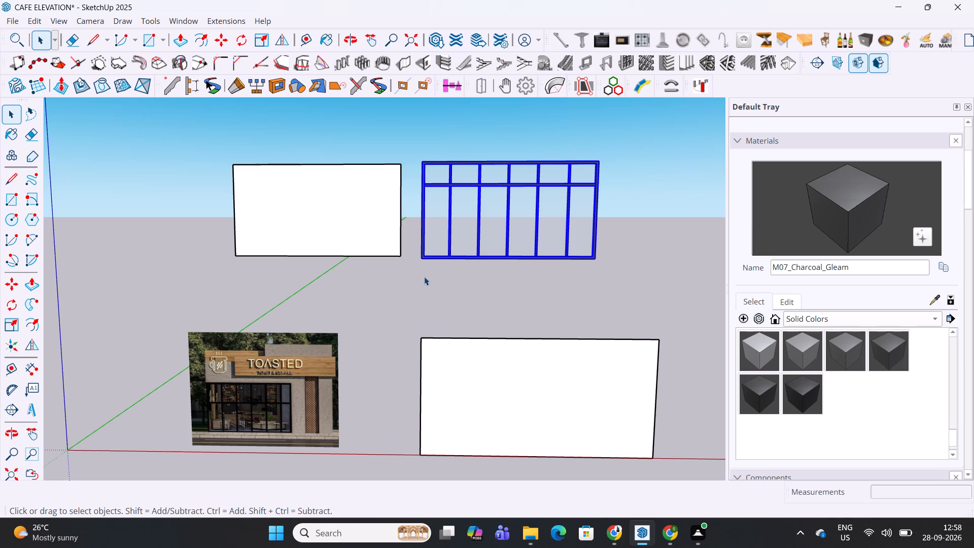
scroll(439, 236, up, 5)
scroll(416, 278, up, 10)
key(m)
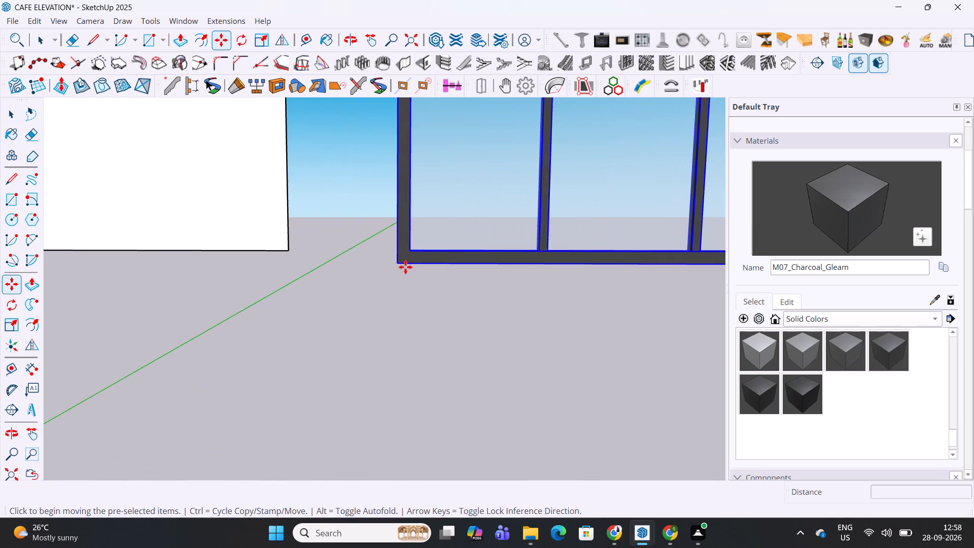
click(404, 264)
scroll(469, 221, down, 19)
scroll(504, 372, up, 5)
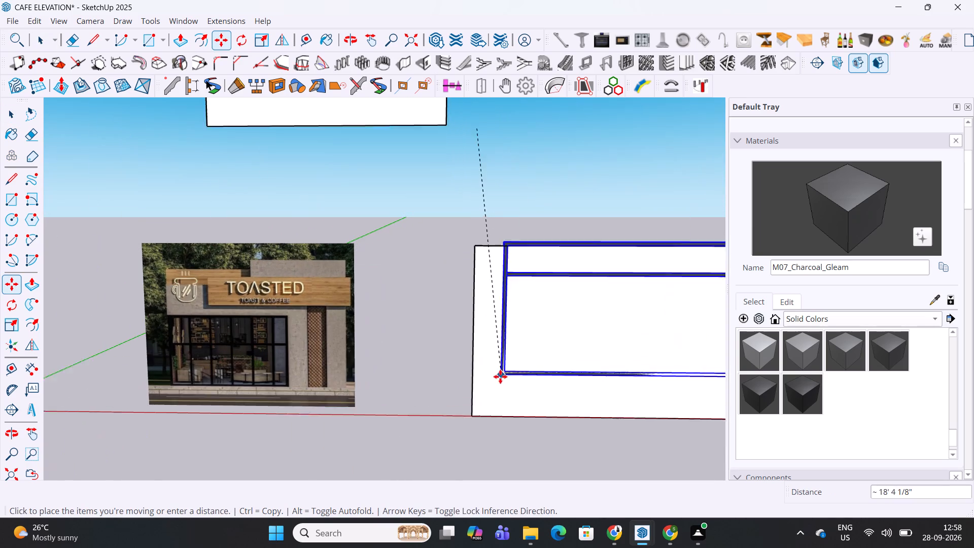
click(473, 420)
key(space)
click(658, 456)
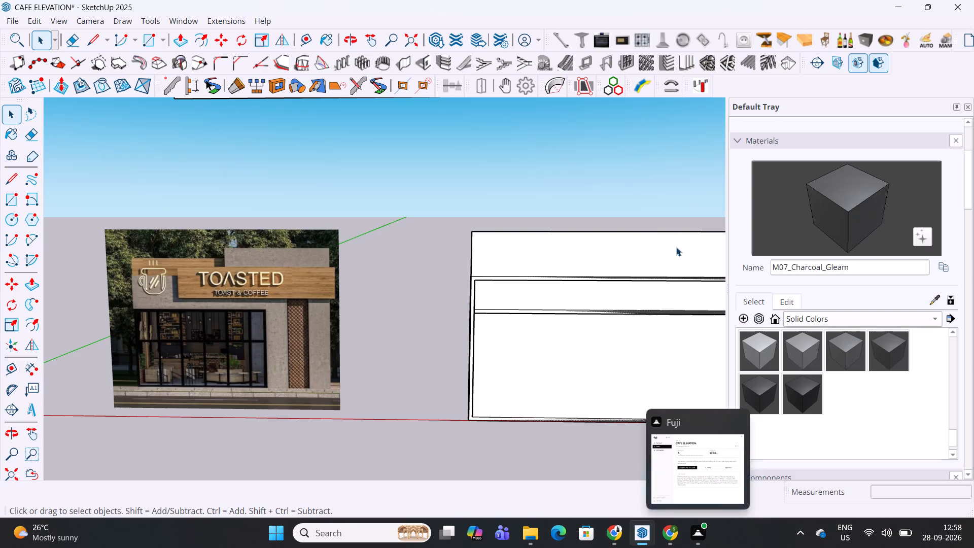
click(581, 173)
Save the model.
scroll(361, 181, down, 3)
shift+middle_drag(557, 271, 384, 271)
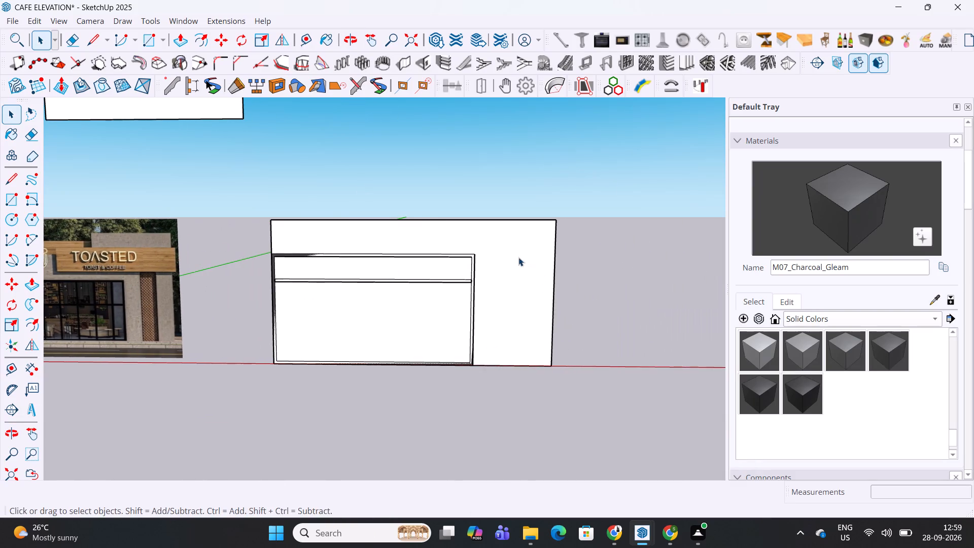
middle_drag(518, 257, 532, 292)
scroll(520, 303, down, 1)
shift+middle_drag(442, 290, 510, 306)
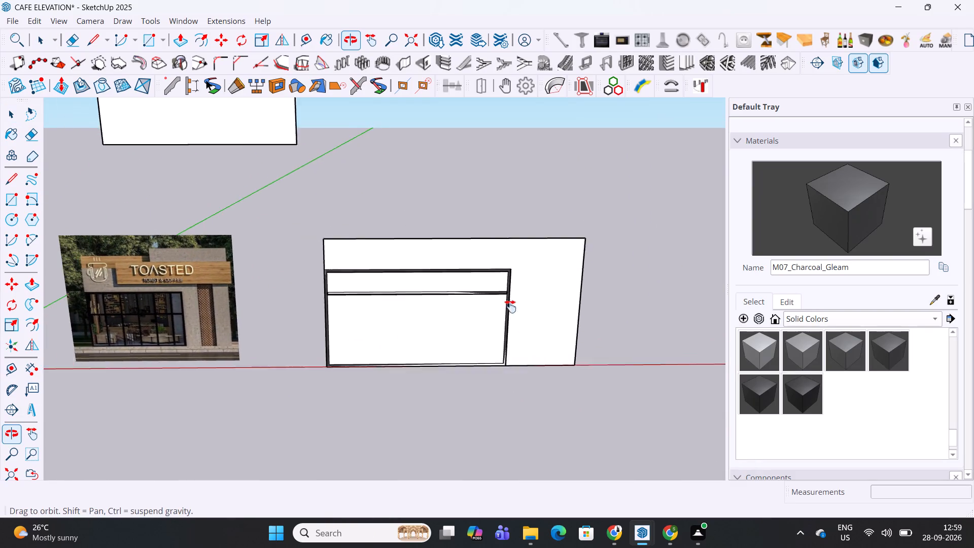
shift+middle_drag(510, 306, 557, 314)
middle_drag(541, 314, 542, 293)
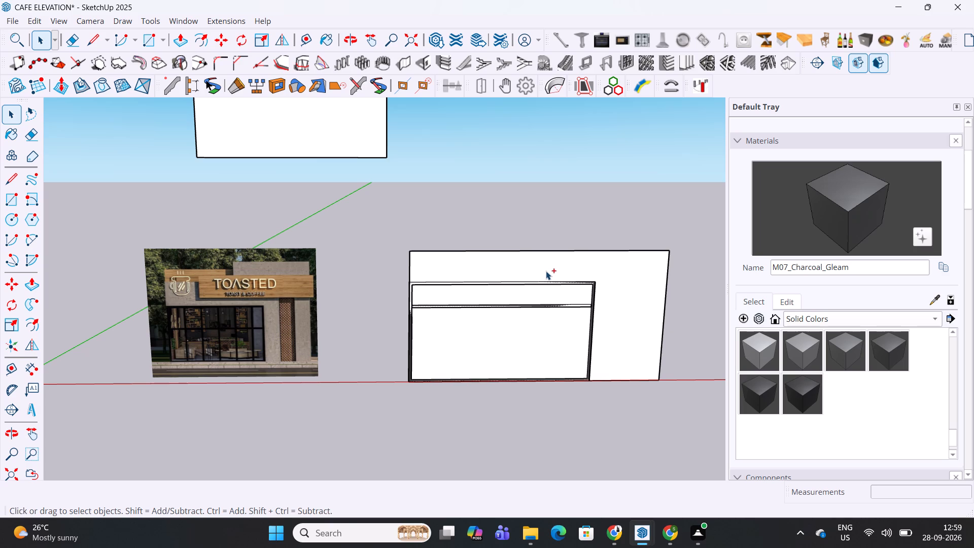
key(ctrl+s)
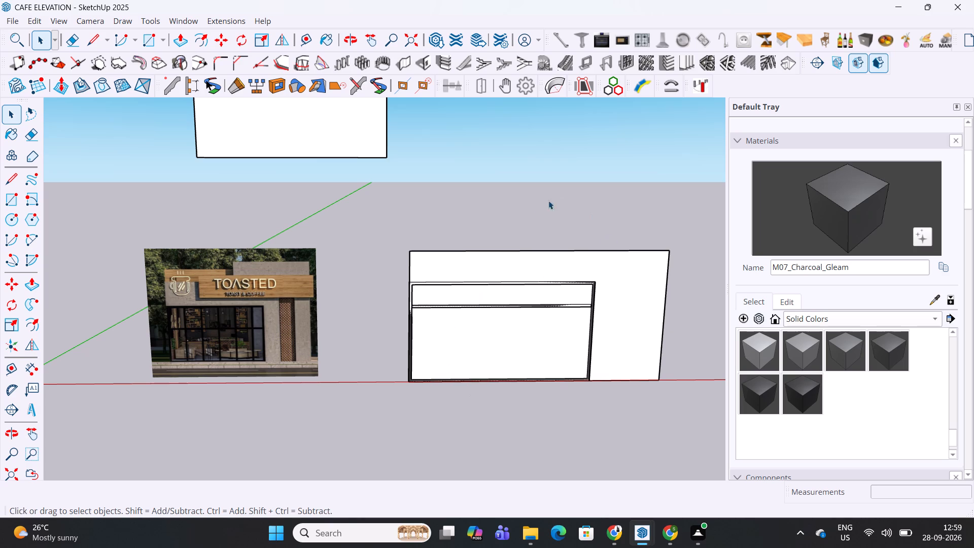
Examine the window's placement on the facade rectangle against the reference image, saving the model again.
click(536, 204)
shift+middle_drag(533, 259, 509, 242)
shift+middle_drag(420, 243, 455, 246)
scroll(630, 273, up, 1)
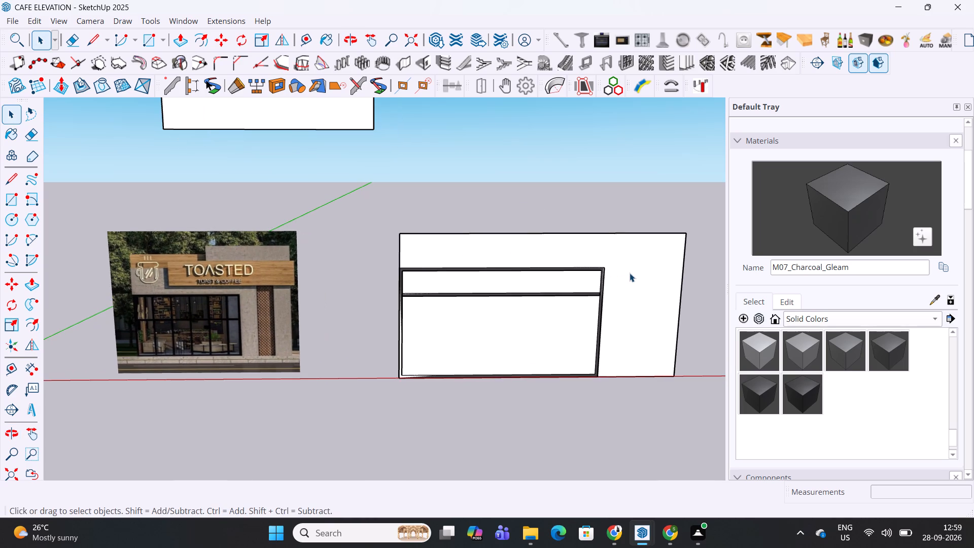
shift+middle_drag(630, 273, 639, 254)
middle_drag(462, 249, 607, 235)
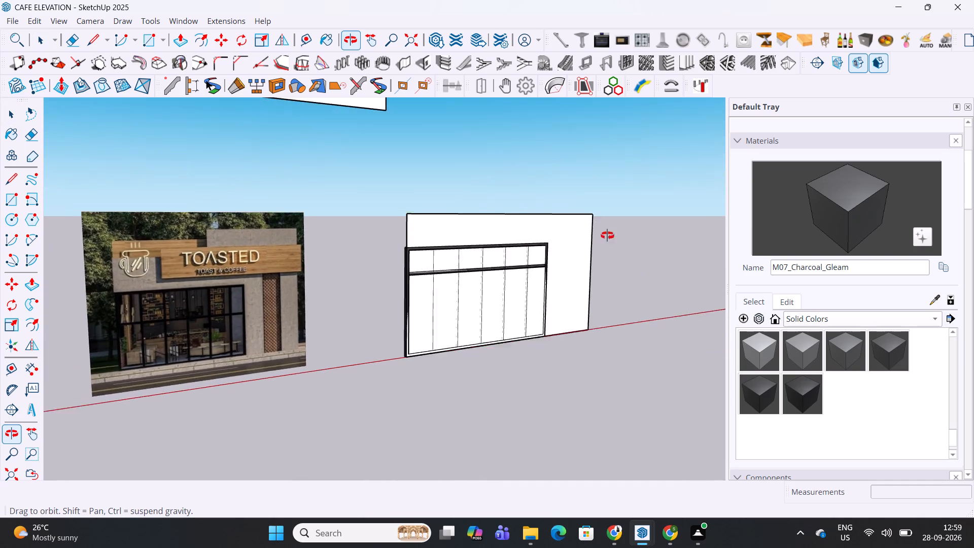
middle_drag(607, 235, 533, 278)
key(ctrl+s)
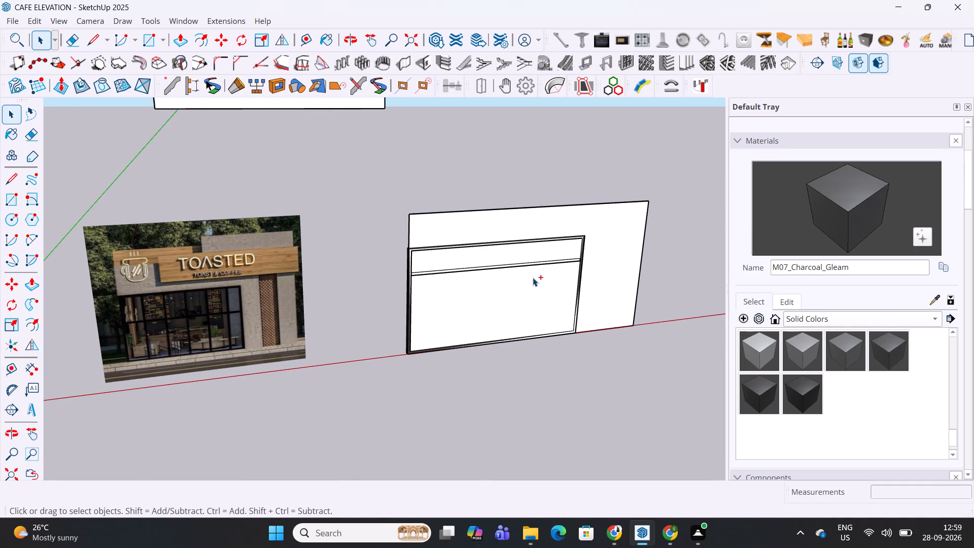
middle_drag(532, 277, 514, 264)
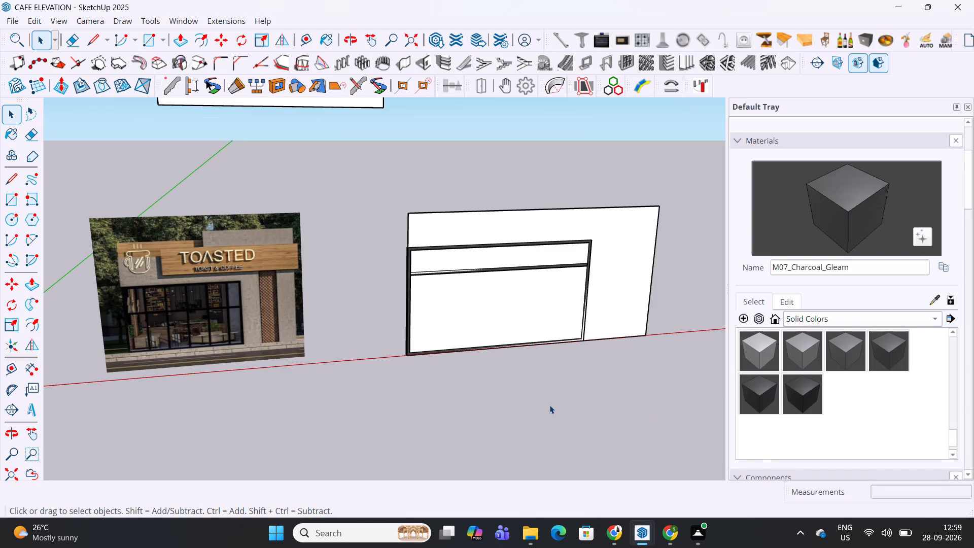
click(561, 398)
key(ctrl+s)
scroll(590, 355, down, 2)
middle_drag(596, 350, 556, 334)
shift+middle_drag(639, 334, 525, 330)
click(595, 245)
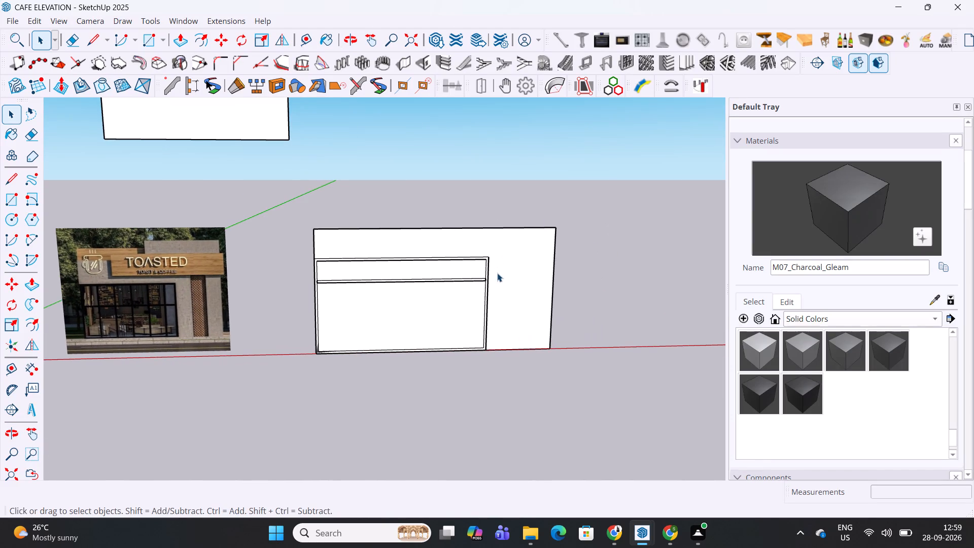
middle_click(497, 273)
middle_drag(495, 273, 497, 284)
shift+middle_drag(497, 286, 475, 295)
scroll(496, 296, up, 1)
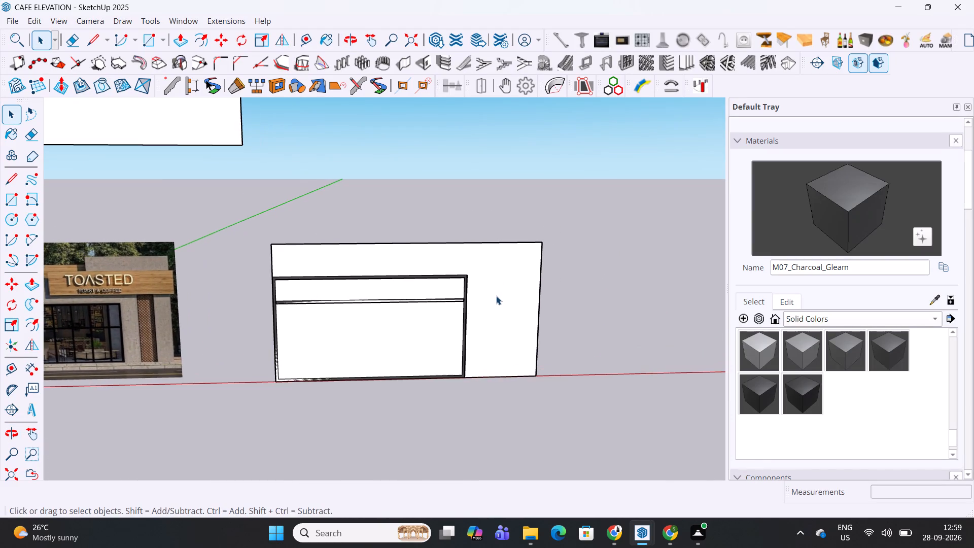
scroll(496, 296, down, 2)
Place a guide parallel to the green axis through the facade's bottom corner away from the window, and a second guide 9" inward.
middle_drag(496, 296, 201, 375)
scroll(448, 266, down, 2)
shift+middle_drag(511, 319, 453, 297)
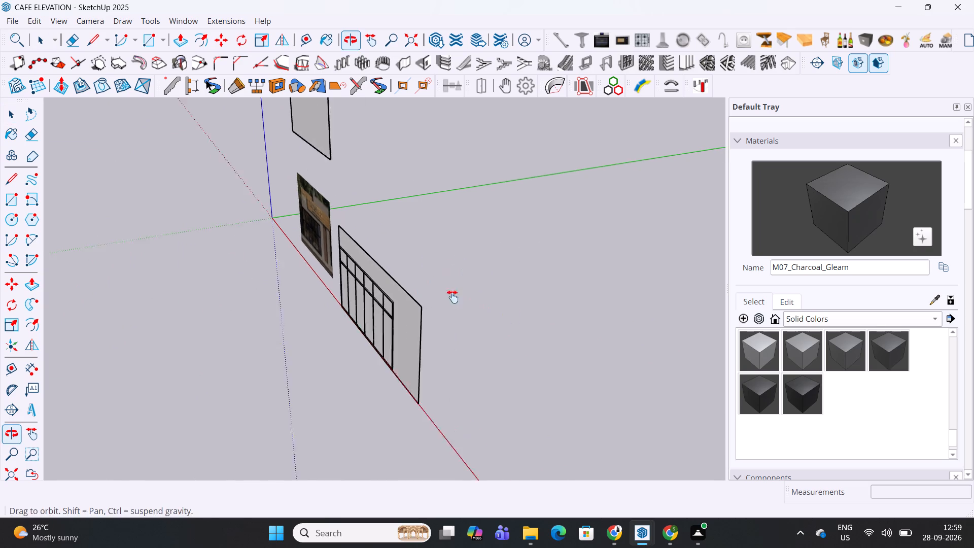
shift+middle_drag(453, 297, 406, 263)
middle_drag(438, 282, 201, 299)
scroll(281, 311, up, 8)
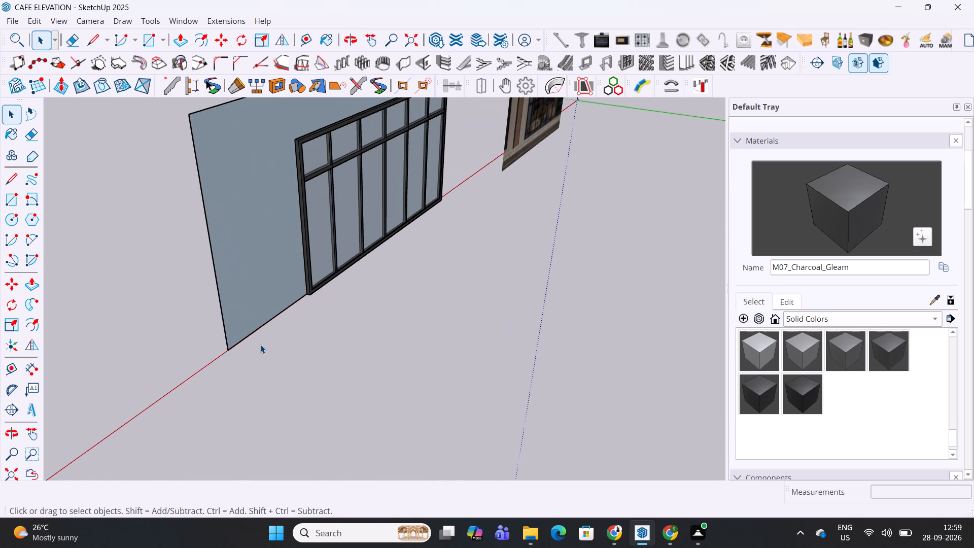
key(t)
click(659, 111)
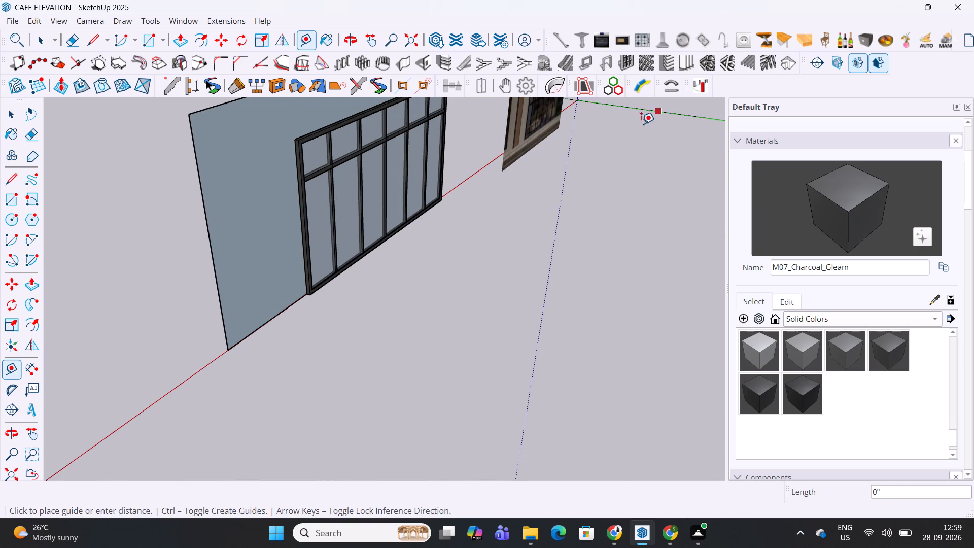
click(231, 348)
click(251, 361)
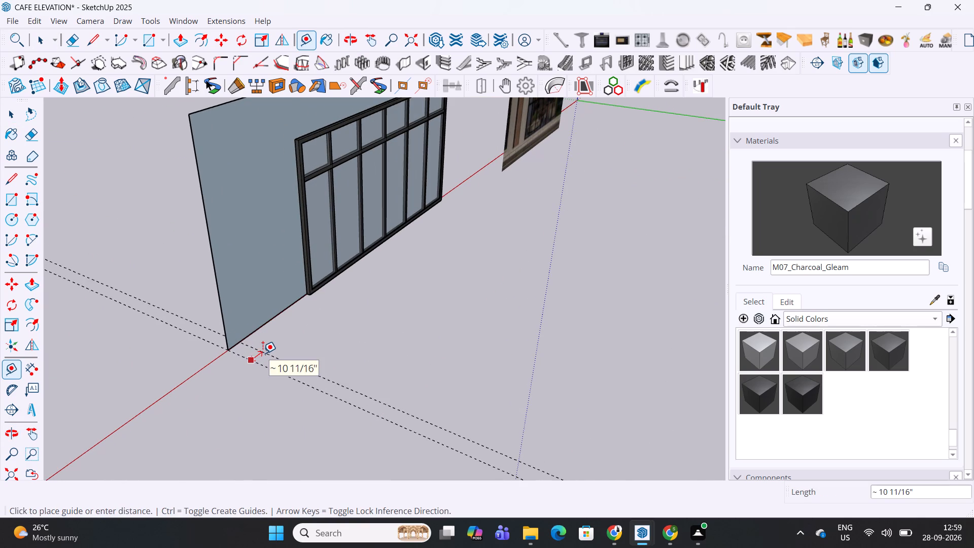
key(9)
key(Return)
Make the facade rectangle's face and edges a group.
key(space)
click(249, 272)
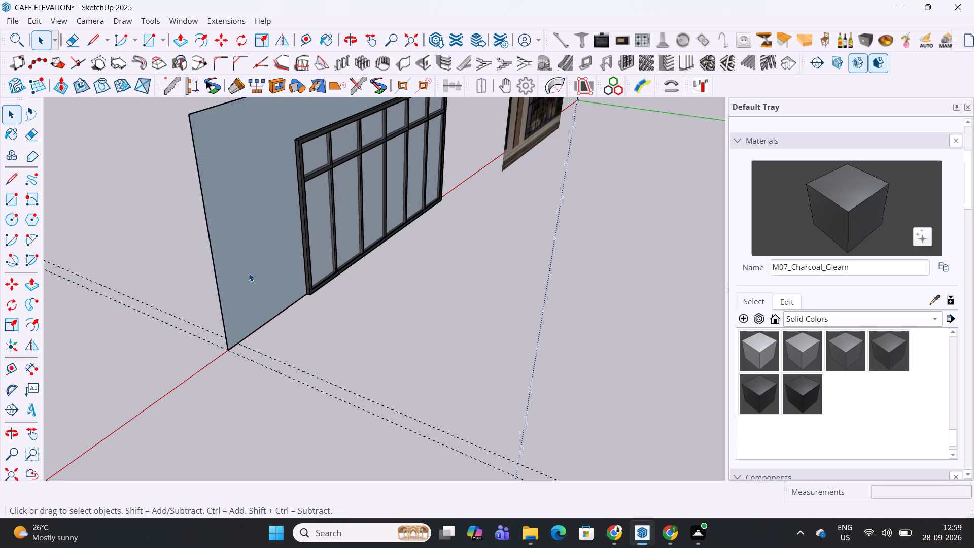
double_click(249, 272)
right_click(249, 272)
click(289, 394)
click(393, 330)
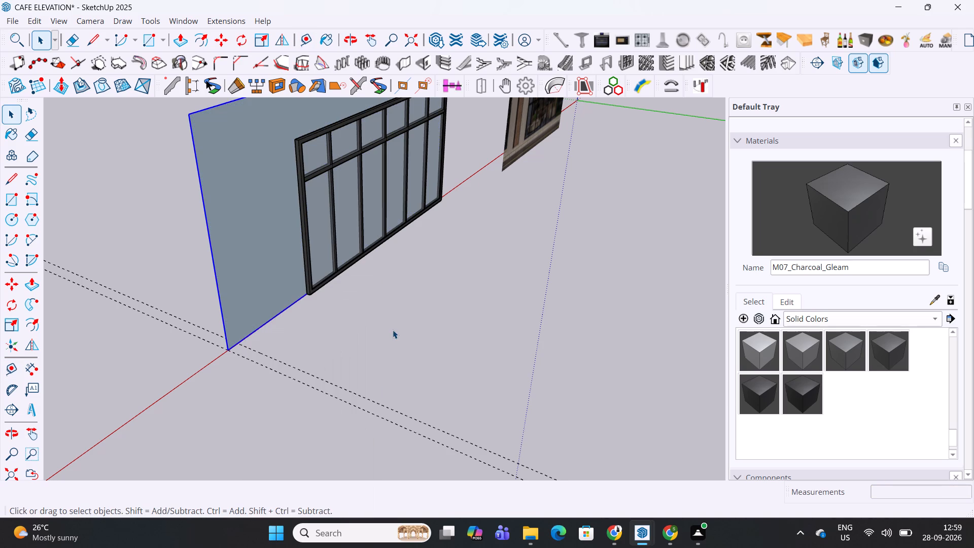
Draw a side-wall footprint between the guides from the facade corner, 9" by about 23' 11 11/16".
key(r)
click(231, 350)
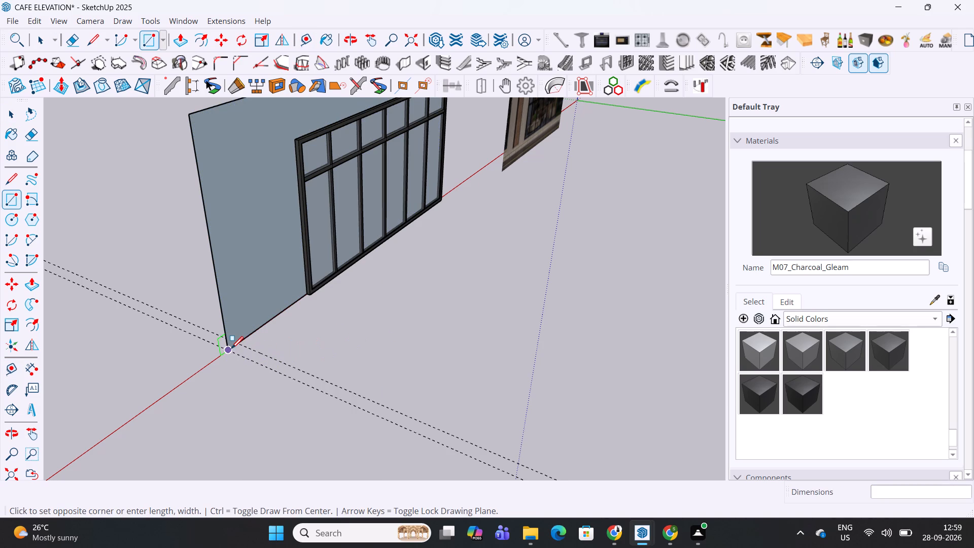
scroll(231, 350, down, 9)
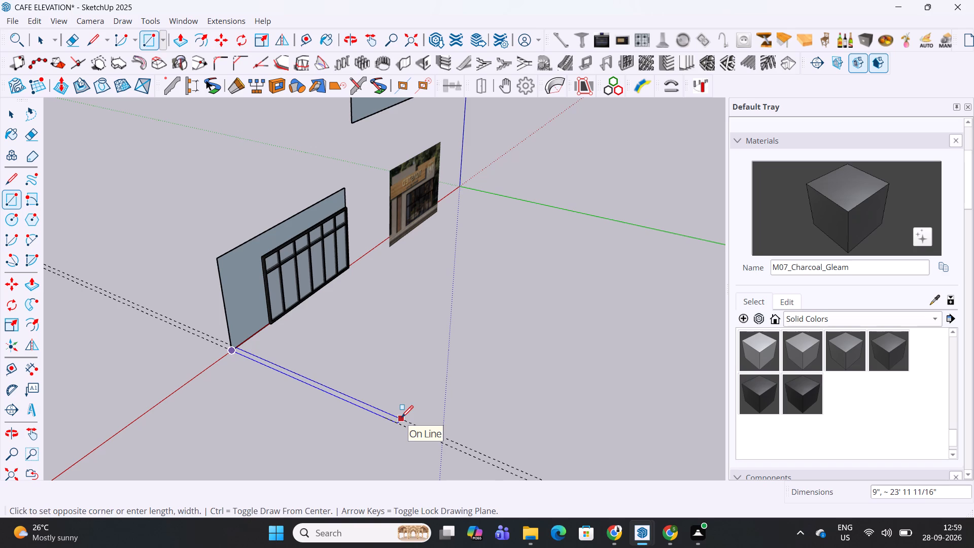
click(401, 419)
Extrude the side-wall footprint upward about 14' 3 5/16" to the facade's height.
key(p)
click(388, 418)
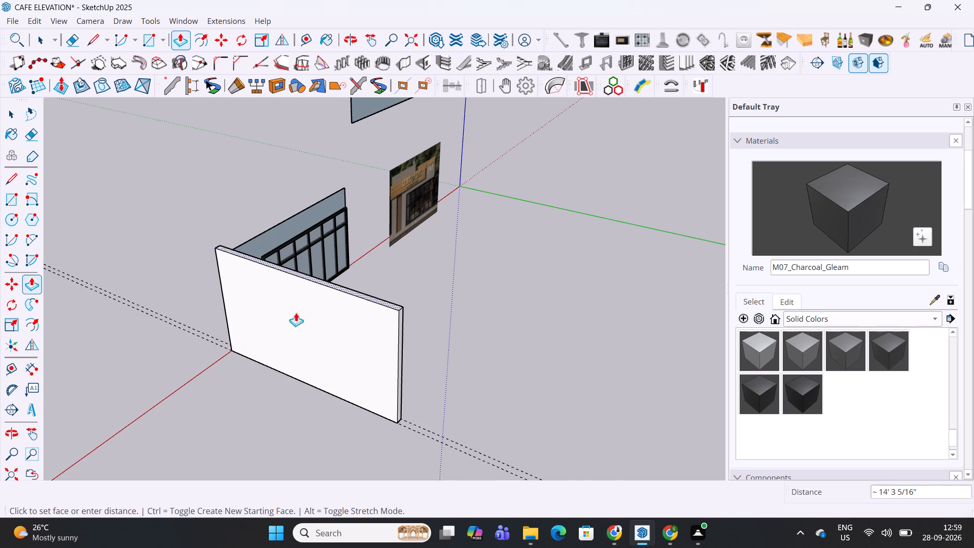
middle_drag(274, 312, 776, 318)
click(448, 313)
Make the extruded side wall a group.
key(space)
triple_click(495, 297)
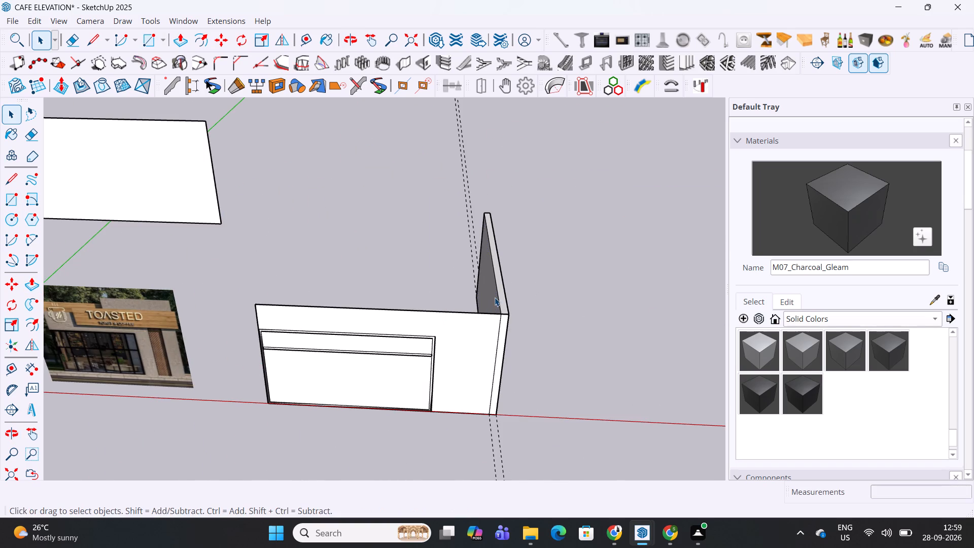
click(495, 297)
right_click(495, 297)
click(549, 170)
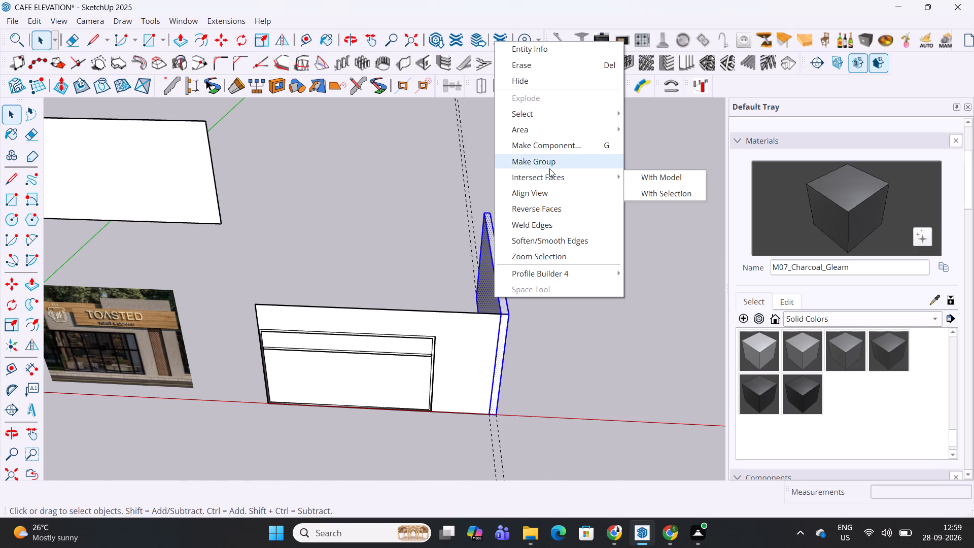
click(549, 168)
Copy the side-wall group 25' along the facade to its window end.
key(m)
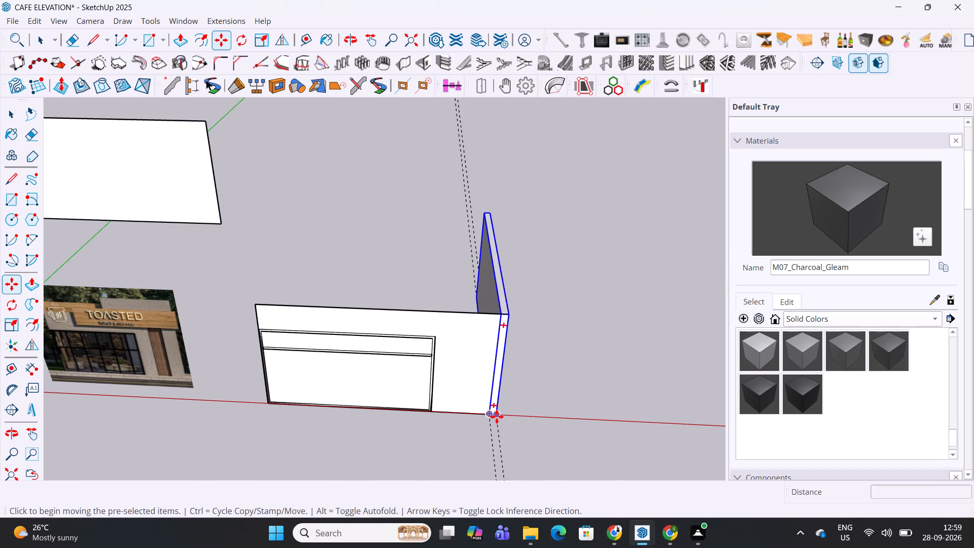
click(497, 417)
scroll(268, 411, up, 16)
middle_drag(251, 383, 454, 417)
click(345, 434)
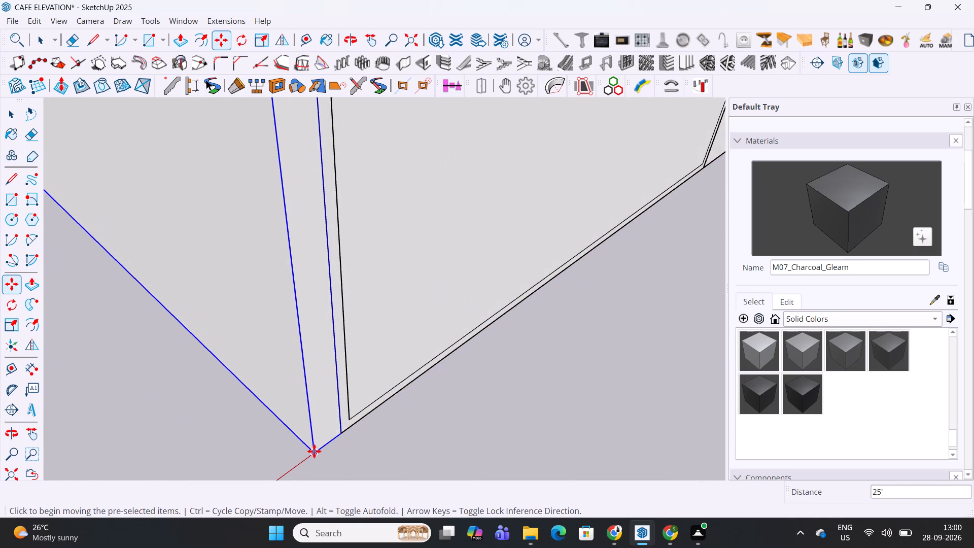
Move the copied side wall inward by its own thickness, bringing its outer face flush with the facade's window end.
click(314, 451)
click(342, 433)
key(space)
click(439, 439)
Delete the spare blank rectangle standing behind the reference image.
scroll(400, 442, down, 3)
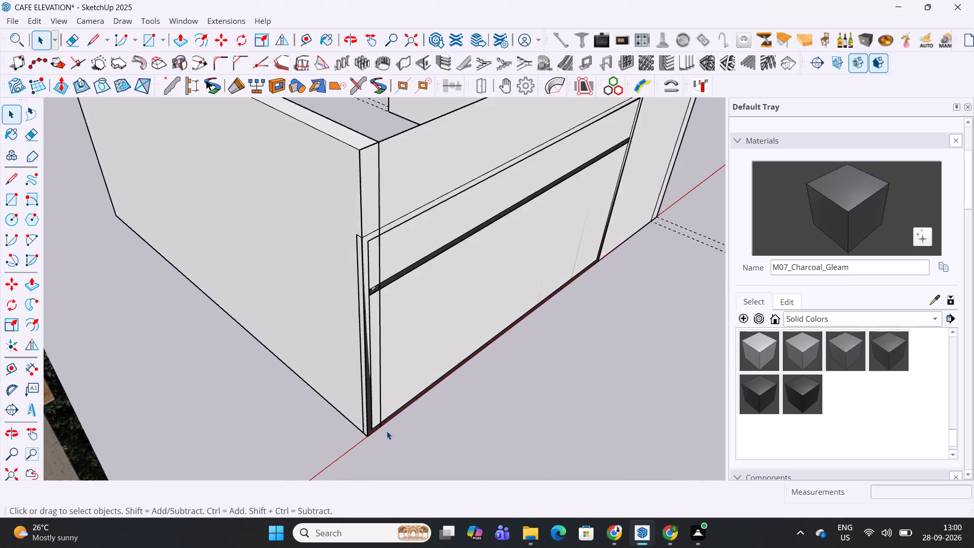
scroll(387, 431, down, 13)
middle_drag(444, 375, 442, 438)
middle_drag(449, 428, 326, 405)
triple_click(194, 237)
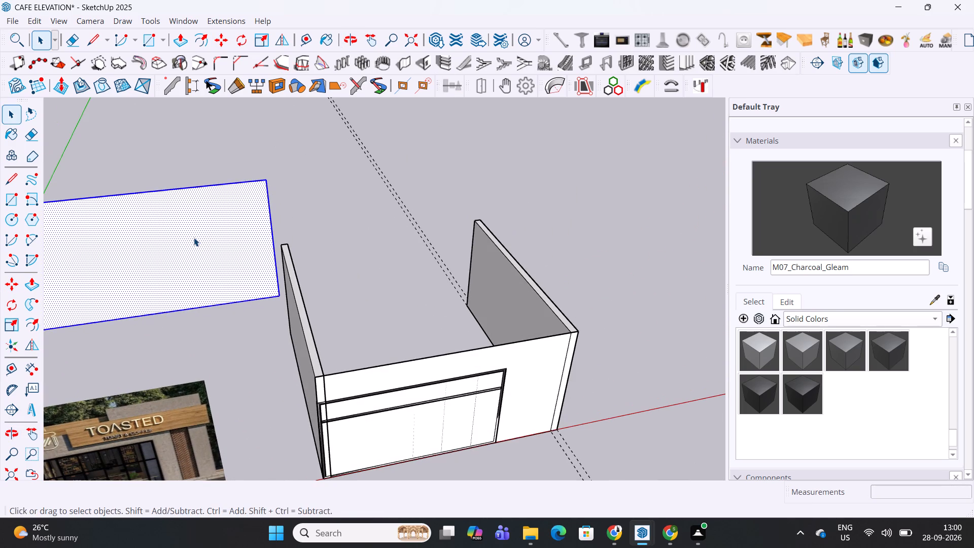
key(Delete)
click(436, 278)
Copy the window-end side wall about 19' 6" along its length, past the open rear of the building.
shift+middle_drag(481, 246, 463, 316)
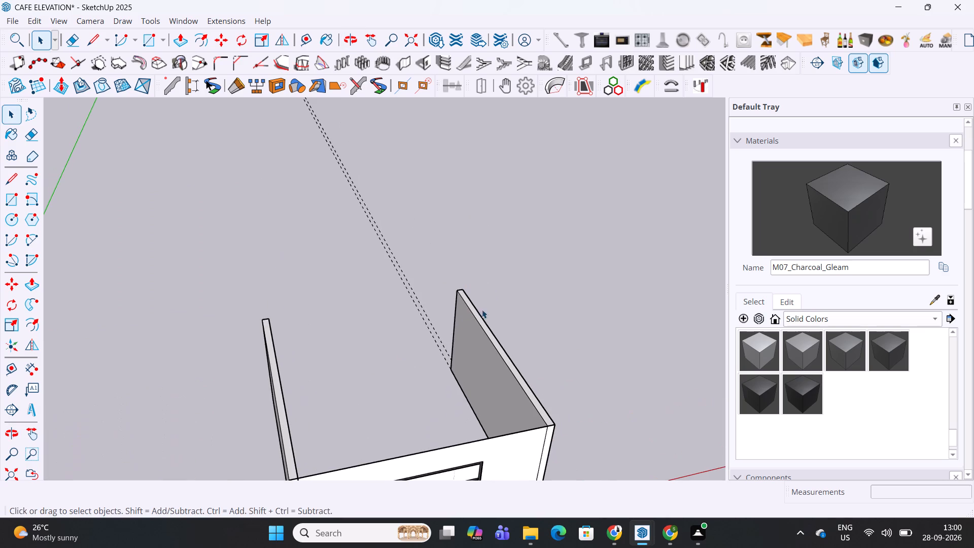
click(542, 269)
middle_drag(321, 328, 831, 361)
shift+middle_drag(382, 374, 420, 314)
click(367, 270)
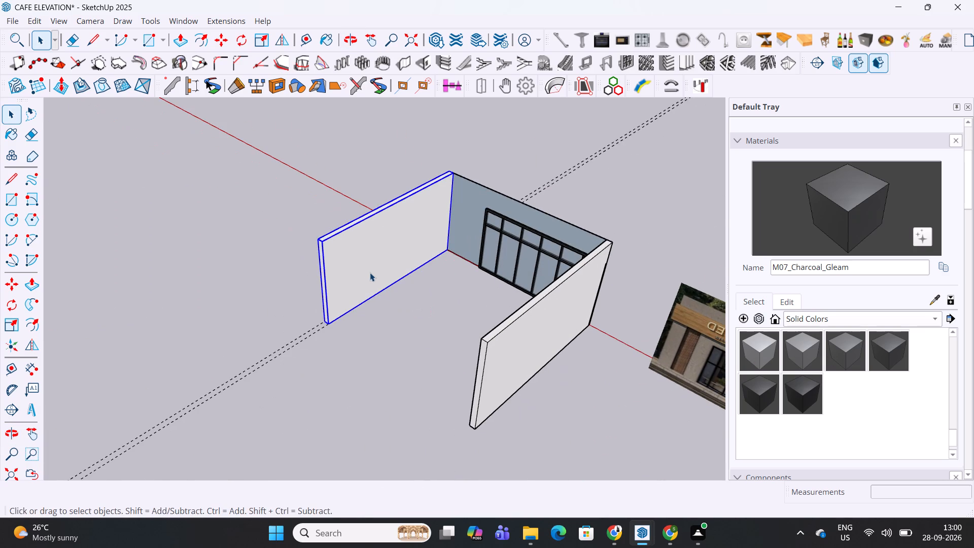
click(500, 374)
middle_drag(500, 374, 468, 458)
key(m)
click(545, 422)
middle_drag(510, 447, 590, 360)
click(505, 434)
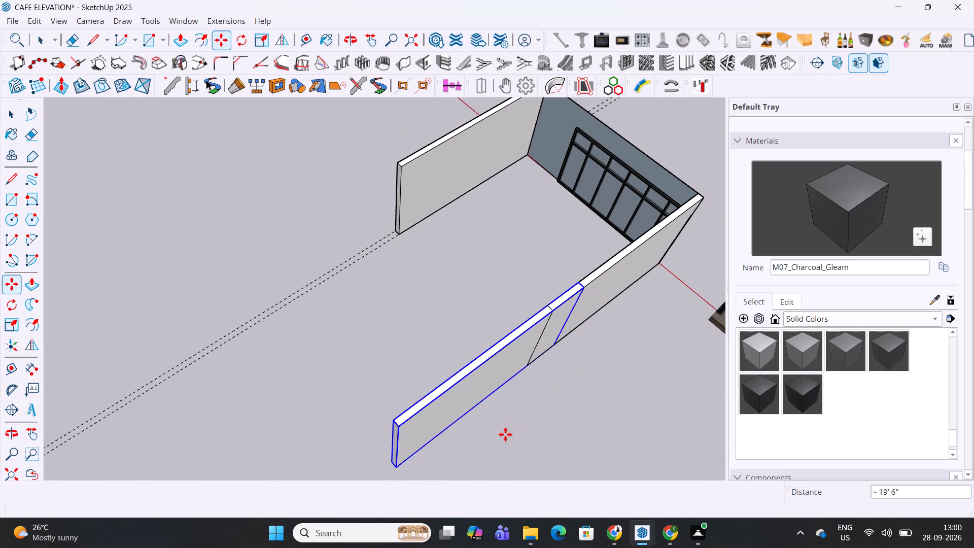
Rotate the new wall copy 90° about the vertical axis, parallel to the facade.
key(q)
click(494, 433)
click(482, 424)
click(520, 422)
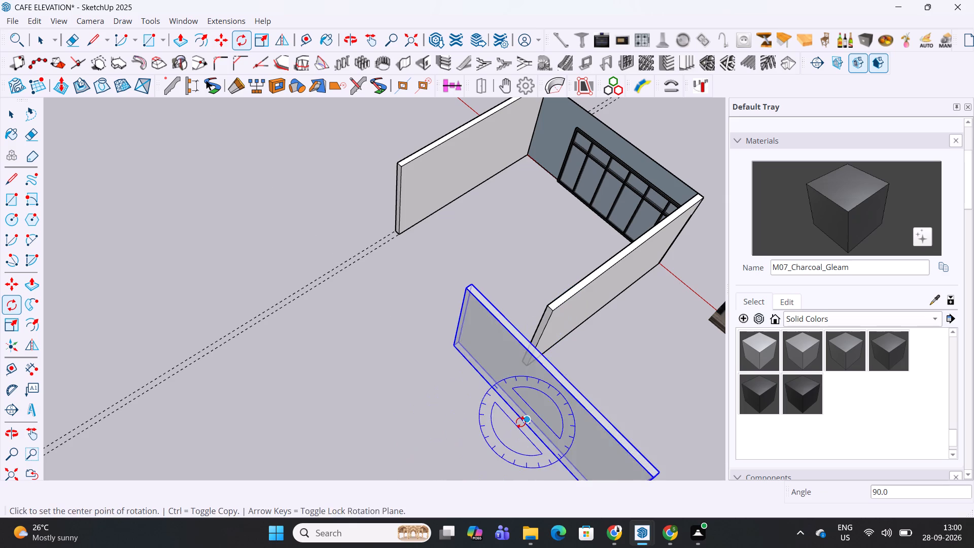
Move the rotated rear wall so its bottom end corner meets the rear bottom corner of the window-end side wall.
middle_drag(521, 422, 627, 370)
key(m)
middle_drag(683, 399, 430, 306)
shift+middle_drag(428, 342, 412, 312)
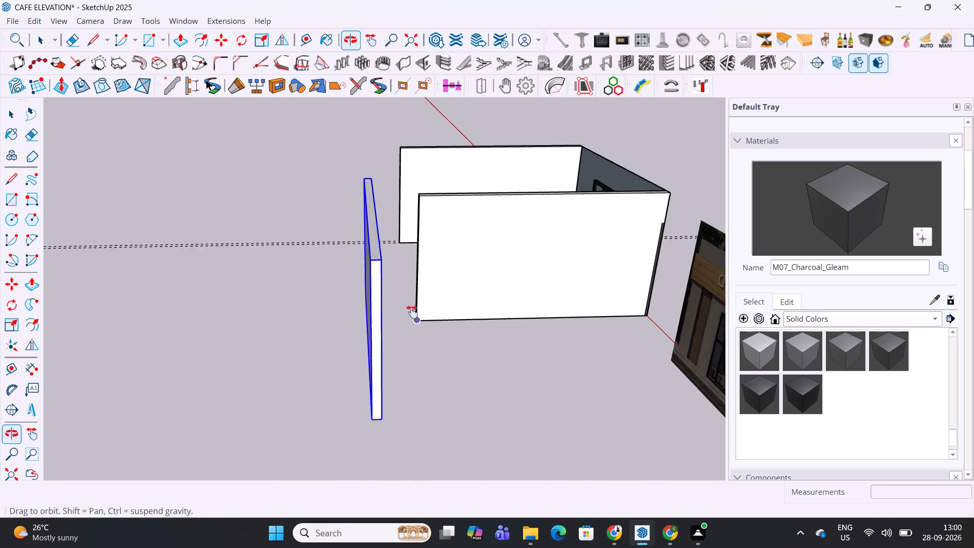
shift+middle_drag(412, 312, 411, 312)
click(378, 408)
click(411, 314)
middle_drag(517, 244, 106, 355)
scroll(308, 293, down, 1)
Push/Pull the rear wall's other end so it finishes flush with the outer face of the opposite side wall.
middle_drag(548, 200, 233, 205)
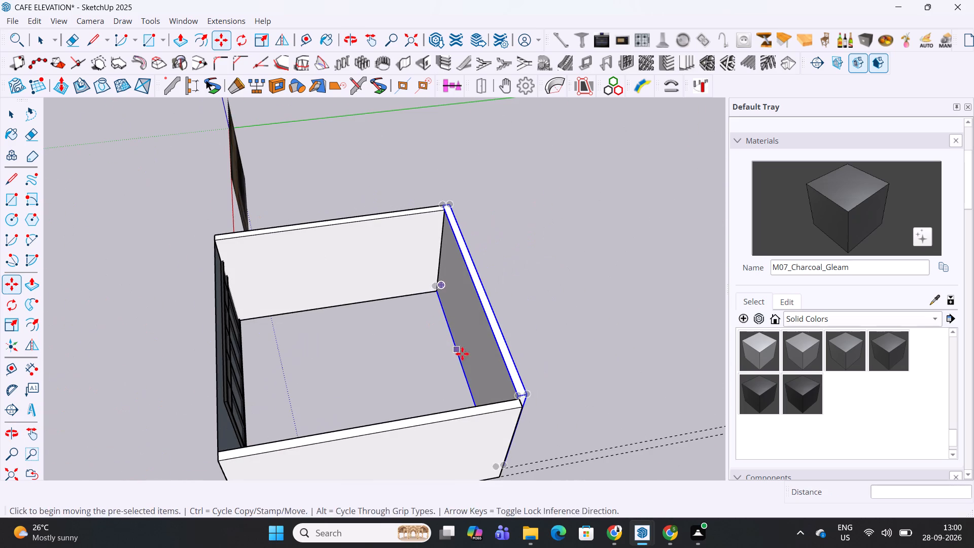
key(space)
double_click(492, 364)
key(p)
click(518, 400)
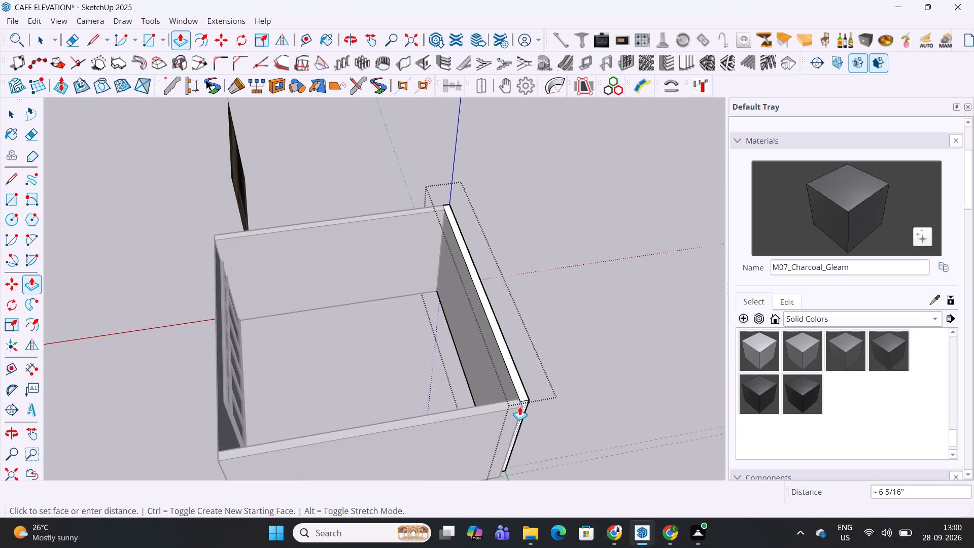
click(514, 410)
key(space)
key(Escape)
key(Escape)
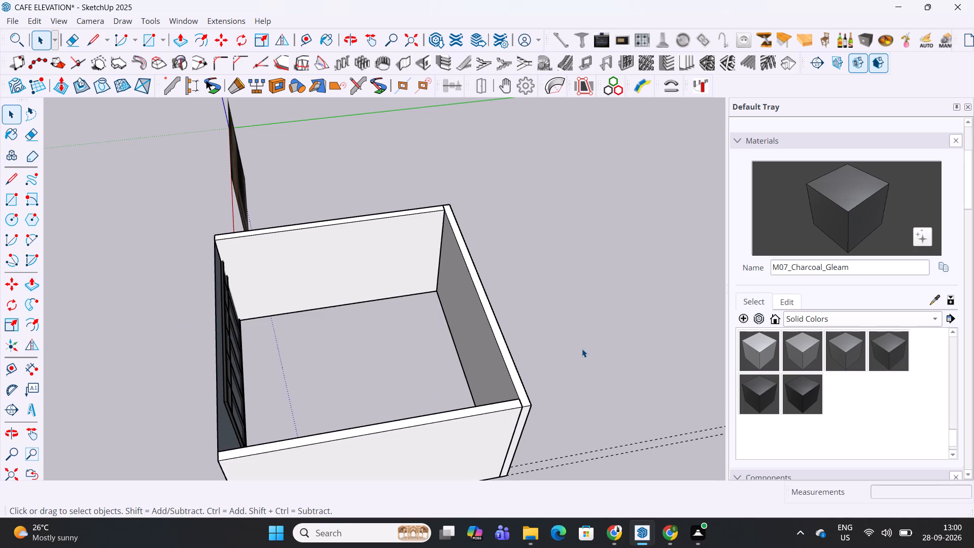
click(582, 348)
Save the café model.
scroll(568, 327, down, 5)
middle_drag(406, 363, 628, 263)
key(ctrl+s)
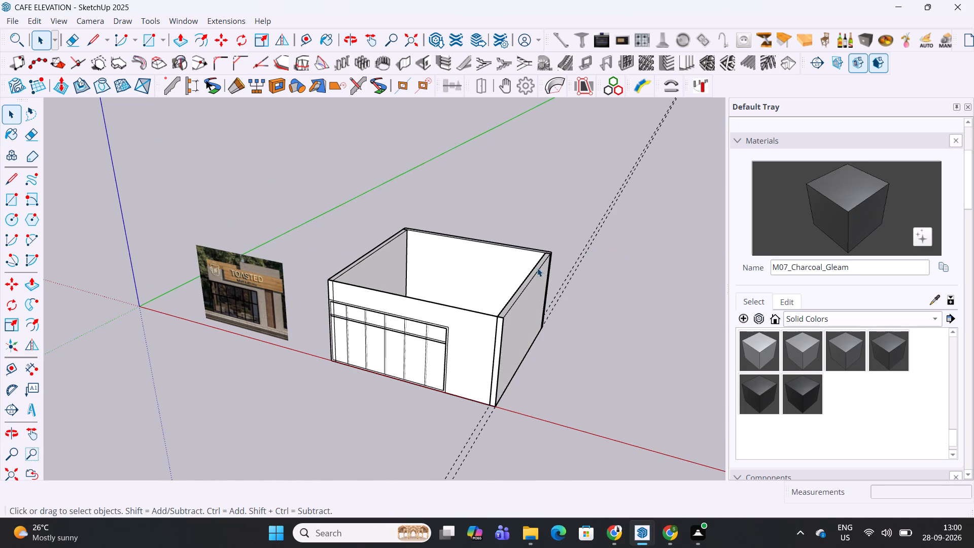
Inside the facade group, Push/Pull the front face outward 9" to give the facade thickness.
shift+middle_drag(537, 268, 512, 332)
middle_drag(468, 365, 564, 243)
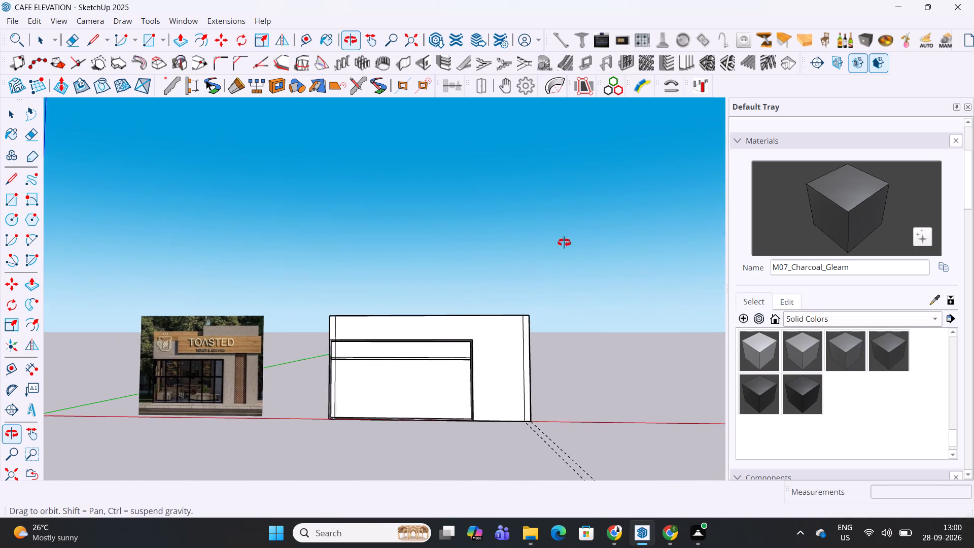
middle_drag(564, 243, 563, 241)
click(574, 294)
scroll(420, 349, up, 5)
middle_drag(426, 380, 432, 334)
triple_click(377, 355)
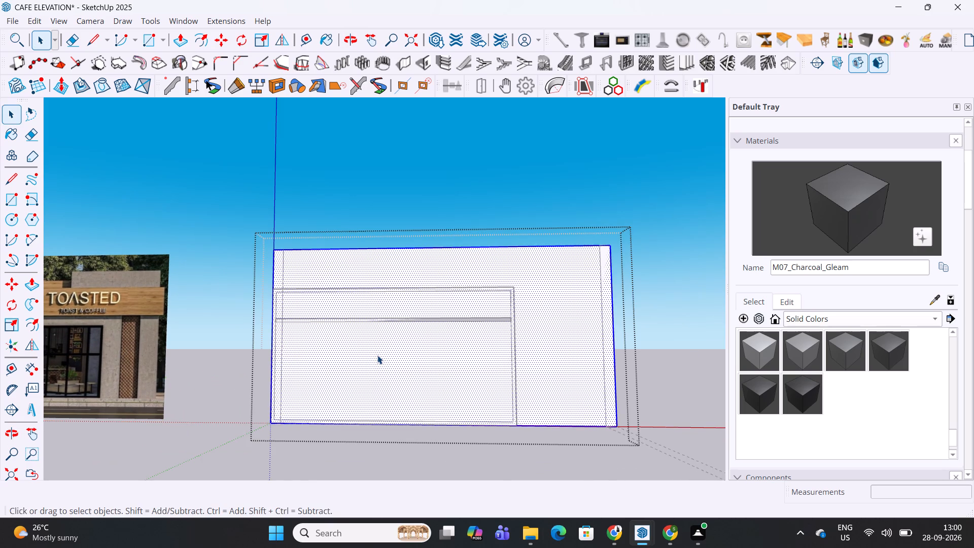
middle_drag(400, 285, 352, 521)
scroll(324, 372, up, 5)
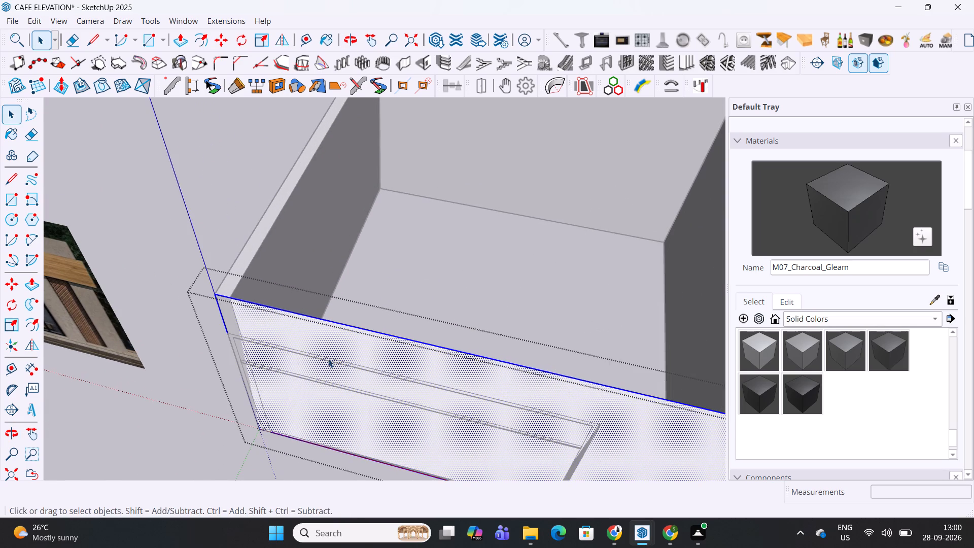
key(p)
click(359, 341)
key(9)
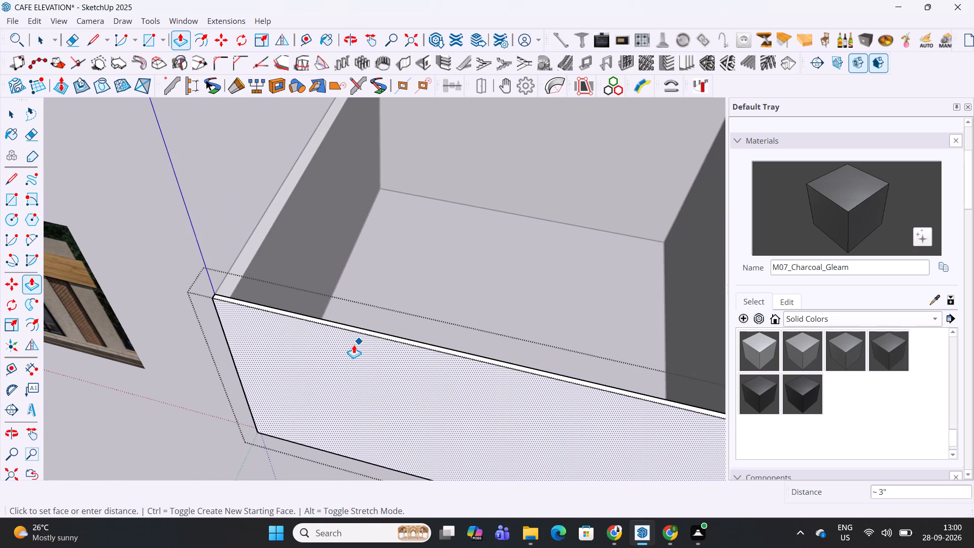
key(Return)
key(space)
With back edges shown, move the buried window about 1' 8" out in front of the thickened facade.
scroll(448, 264, down, 7)
middle_drag(416, 310, 713, 235)
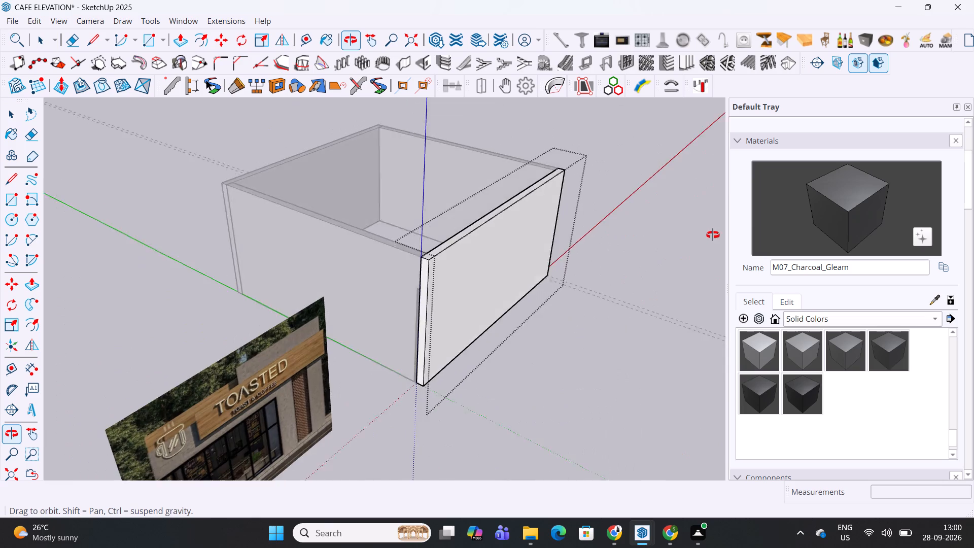
middle_drag(713, 235, 732, 268)
scroll(495, 289, up, 6)
scroll(333, 313, up, 6)
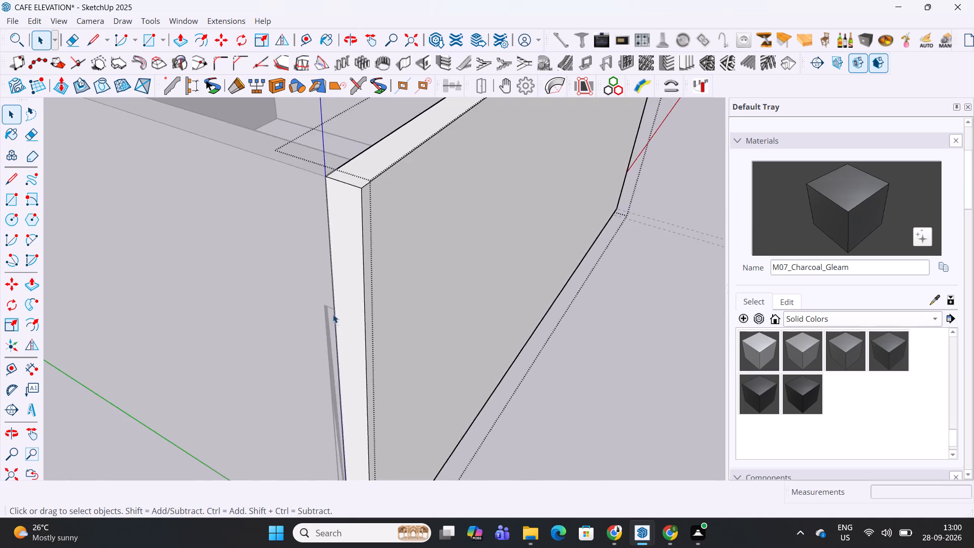
scroll(333, 314, up, 4)
key(k)
click(325, 320)
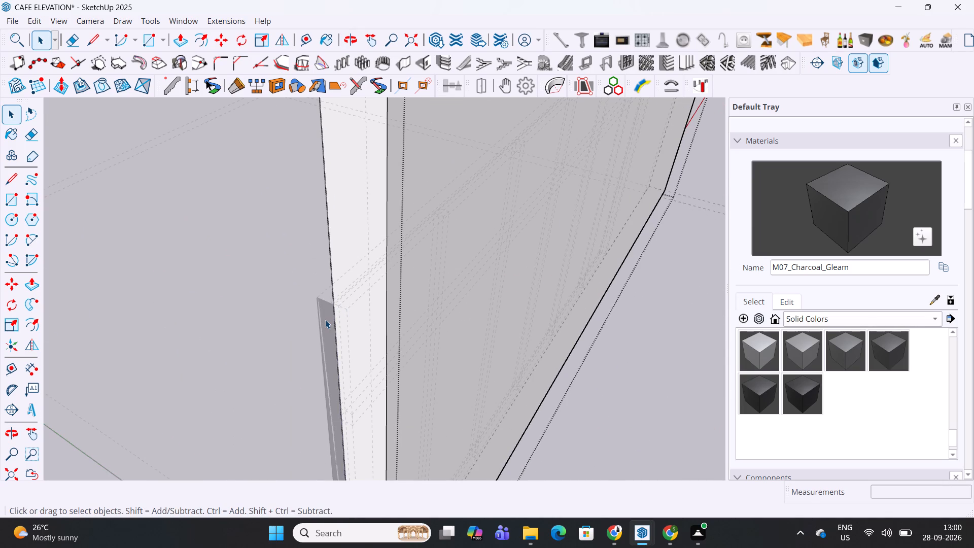
scroll(366, 293, down, 5)
key(Escape)
key(Escape)
scroll(390, 281, down, 1)
click(416, 255)
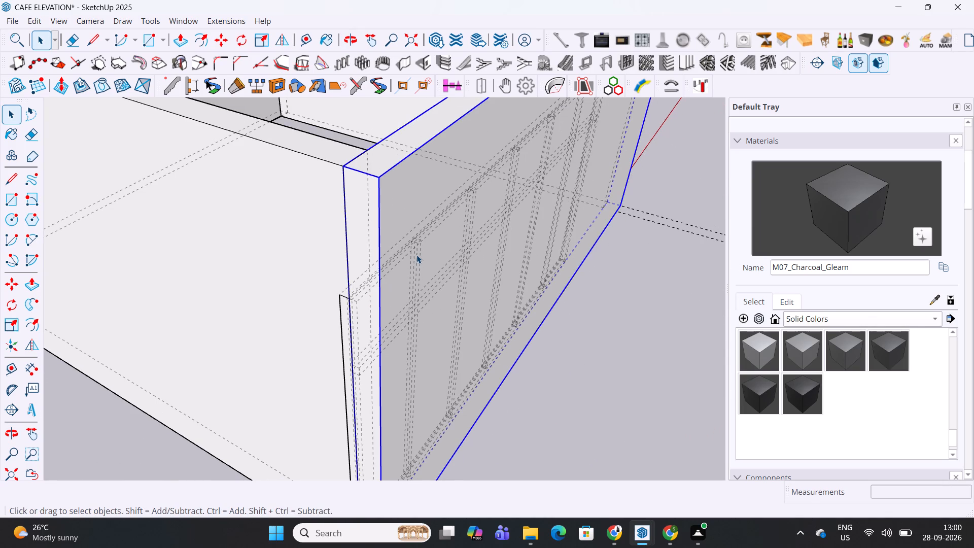
drag(434, 246, 405, 308)
shift+click(425, 180)
scroll(425, 180, down, 4)
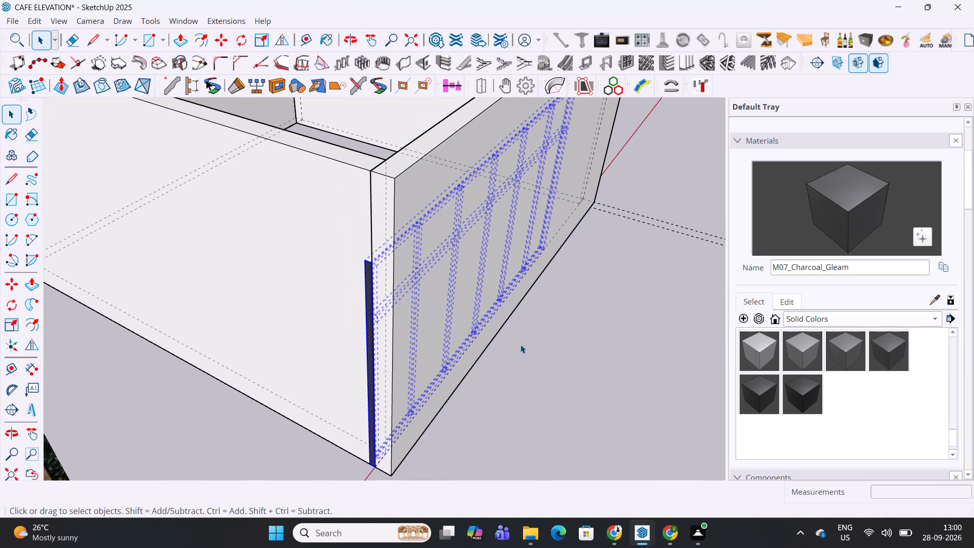
key(m)
click(522, 370)
click(554, 390)
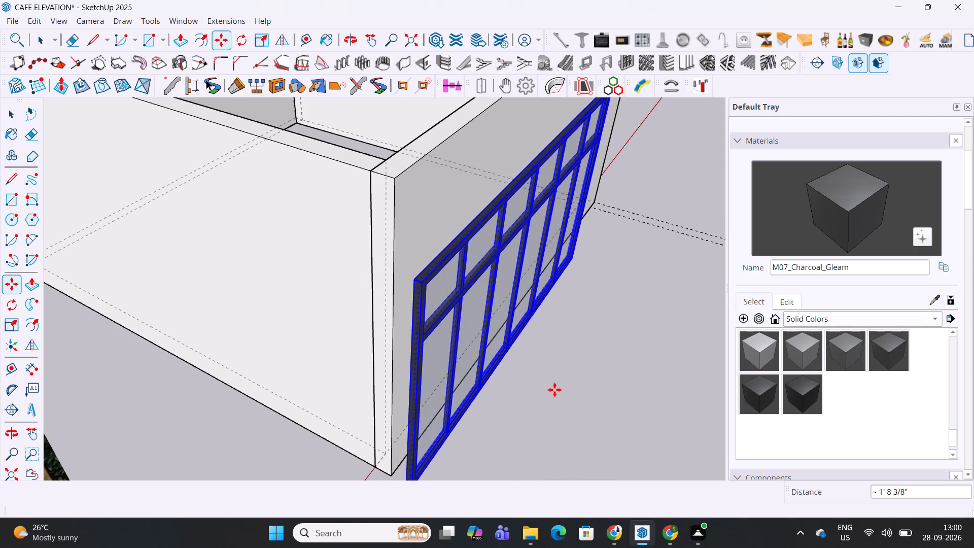
Move the window back by its bottom corner to the facade's outer bottom corner, and hide the back edges.
middle_drag(484, 403, 424, 436)
middle_drag(423, 436, 446, 352)
scroll(406, 397, up, 5)
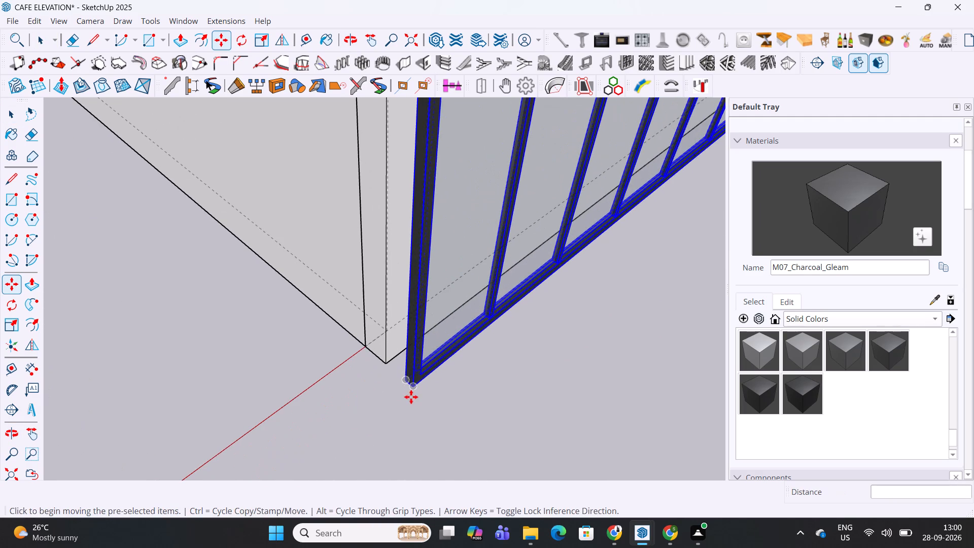
click(415, 391)
scroll(405, 382, up, 6)
click(368, 349)
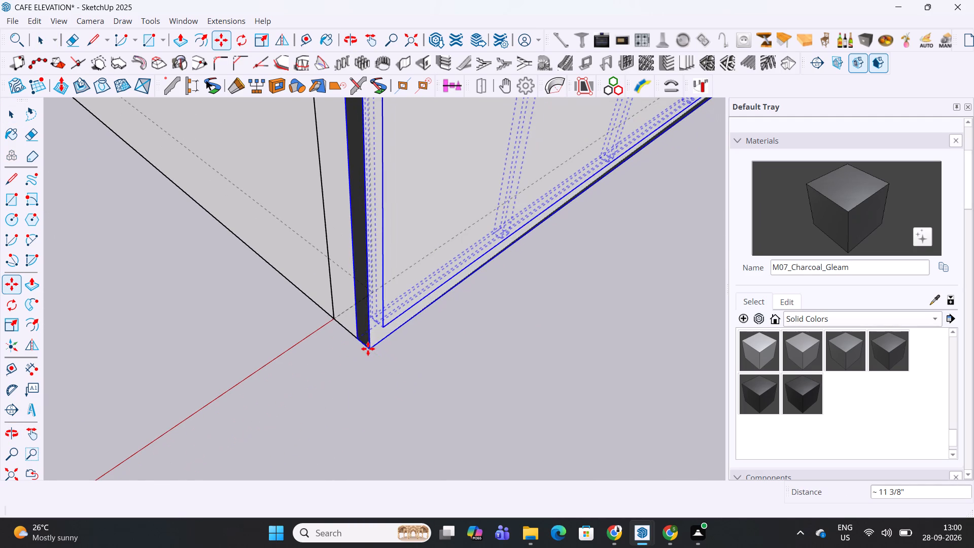
scroll(368, 349, down, 20)
middle_drag(515, 253, 470, 291)
middle_drag(474, 301, 432, 280)
key(k)
Inside the facade group, draw an 18' by 10' rectangle on the outer face matching the window's outline.
scroll(412, 224, up, 2)
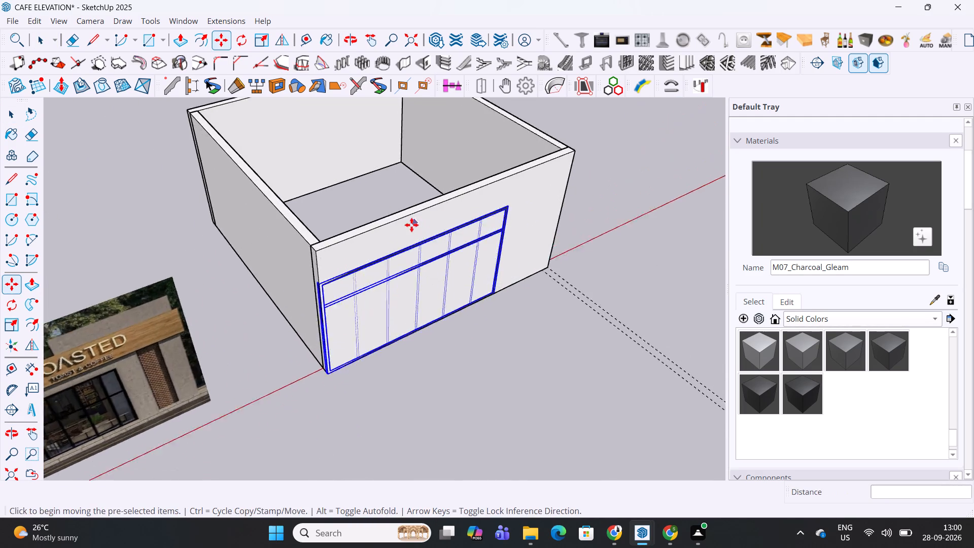
scroll(411, 225, up, 3)
middle_drag(411, 225, 344, 181)
key(space)
double_click(329, 222)
middle_drag(306, 228, 356, 204)
click(354, 204)
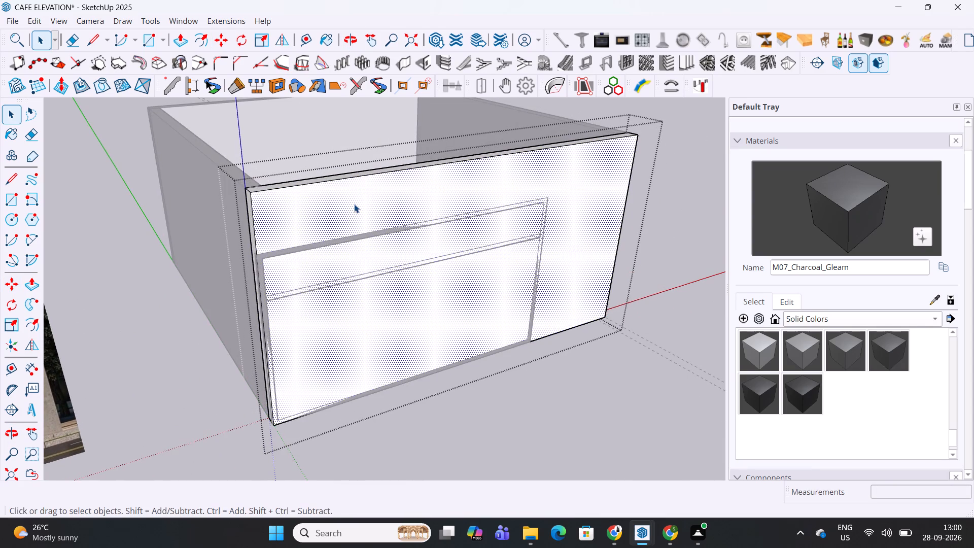
scroll(341, 215, up, 3)
key(r)
scroll(258, 253, up, 4)
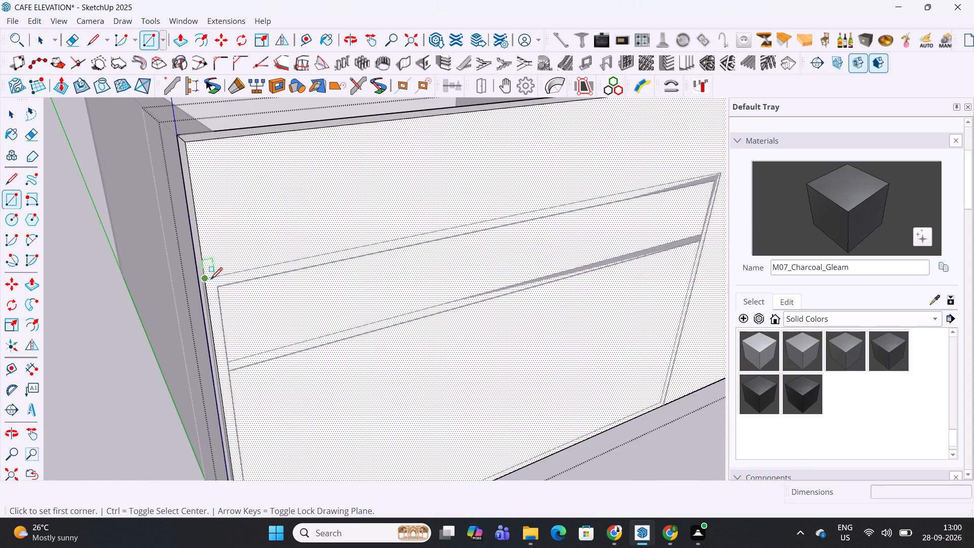
click(208, 282)
scroll(208, 282, down, 7)
scroll(592, 394, up, 10)
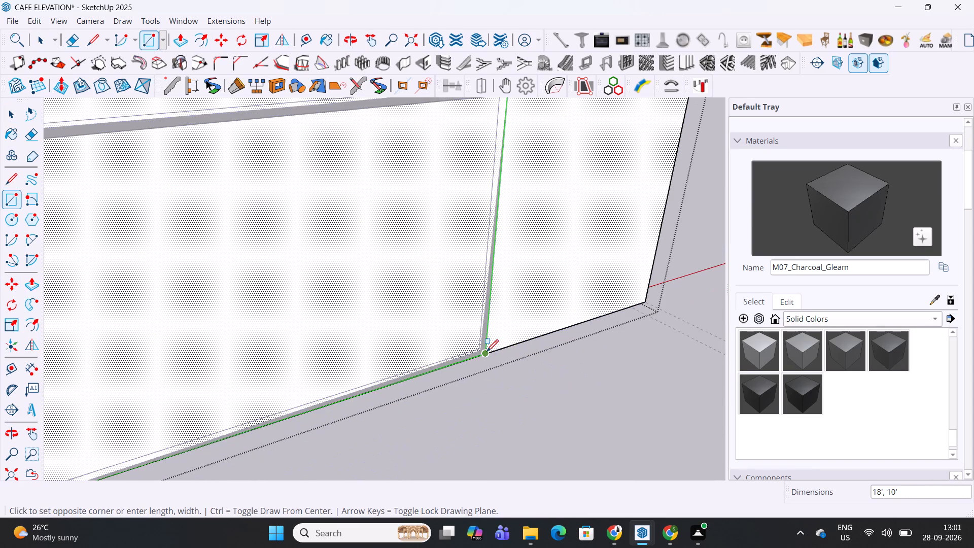
scroll(486, 353, up, 11)
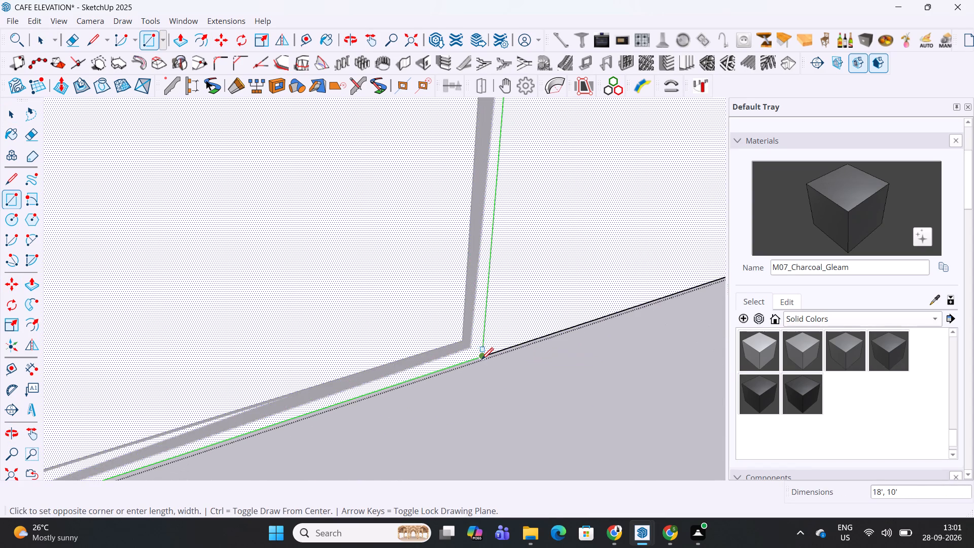
click(481, 361)
scroll(482, 360, down, 20)
scroll(482, 360, down, 3)
middle_drag(468, 329, 476, 366)
middle_click(476, 366)
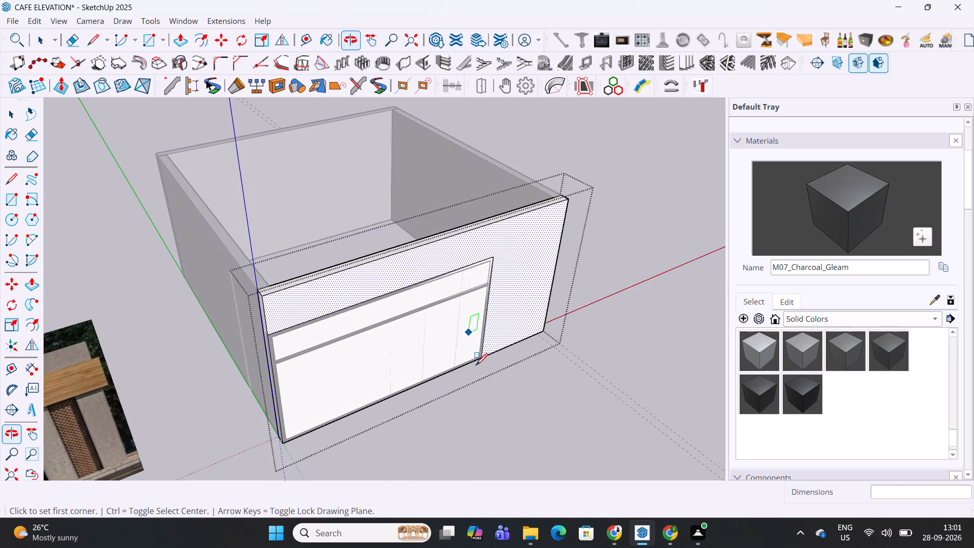
Push the window-sized rectangle 9" through the facade to cut the opening behind the window frame.
key(p)
key(Escape)
click(439, 359)
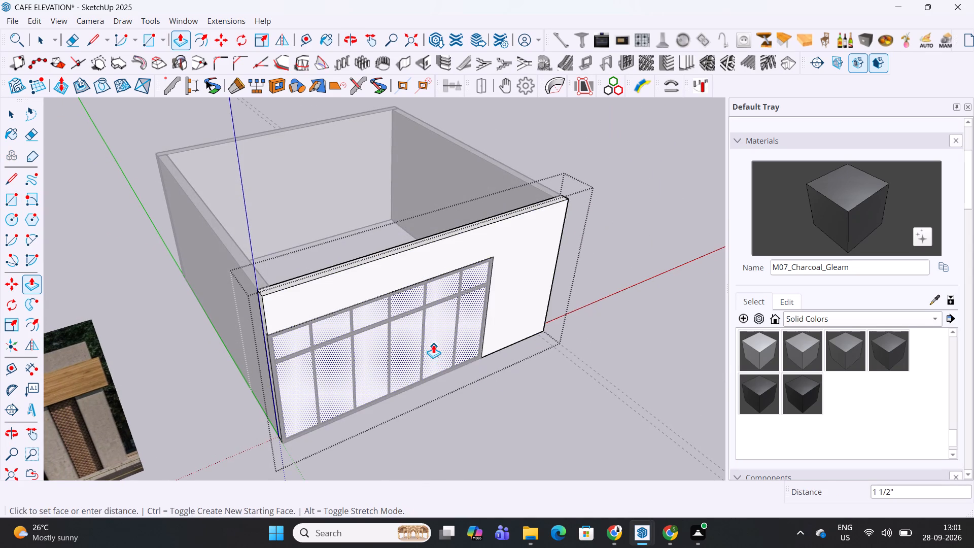
click(410, 335)
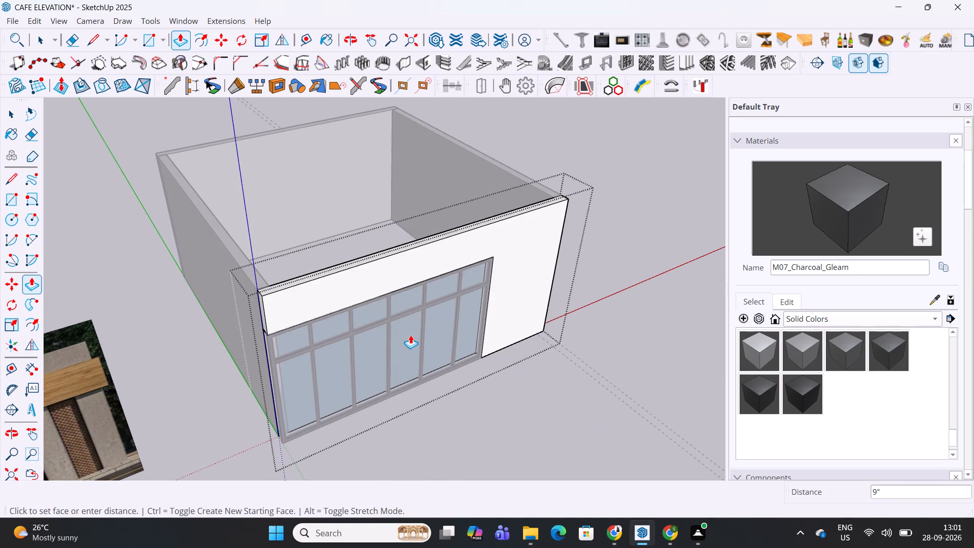
key(space)
key(Escape)
click(499, 400)
Examine the café shell and its glazed opening from the front and side, alongside the reference image.
scroll(552, 312, down, 1)
middle_drag(552, 311, 524, 171)
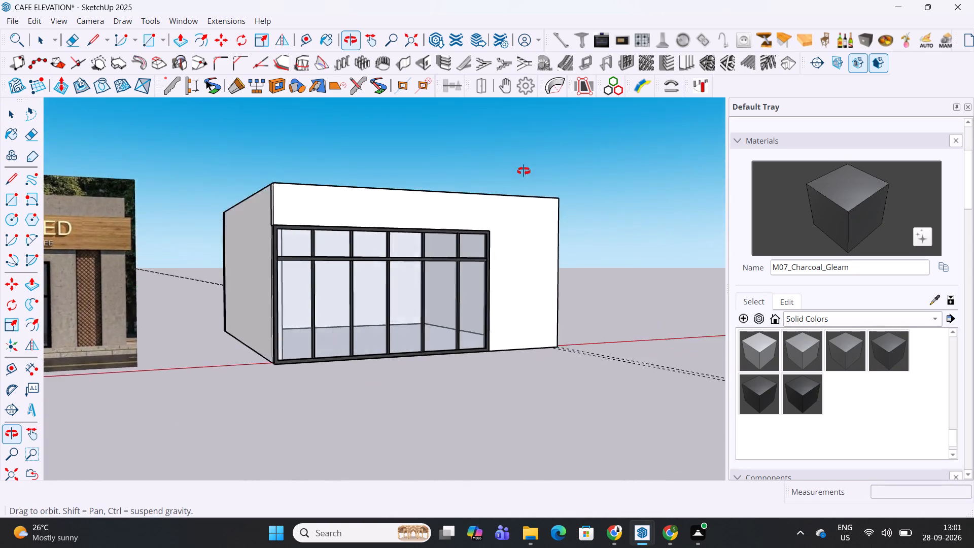
middle_drag(524, 171, 734, 231)
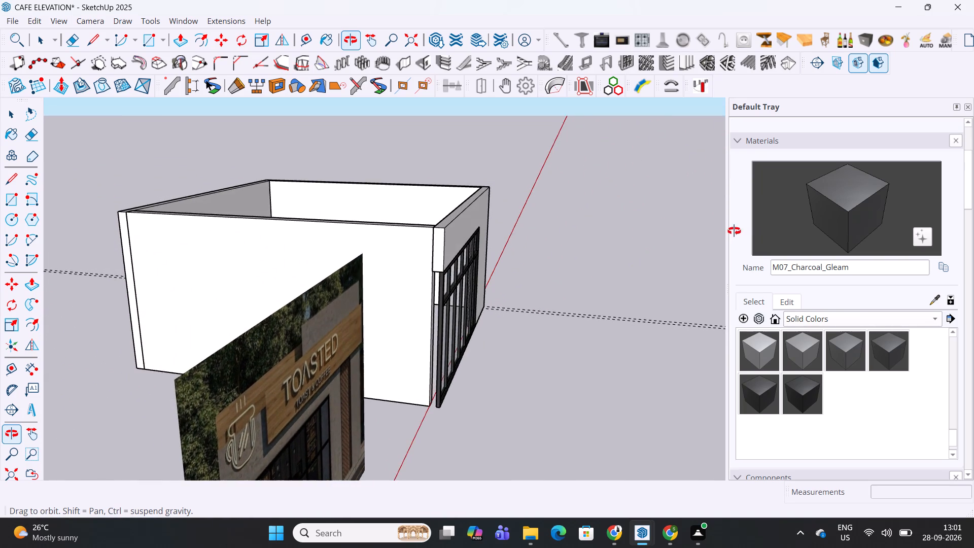
middle_drag(734, 231, 702, 244)
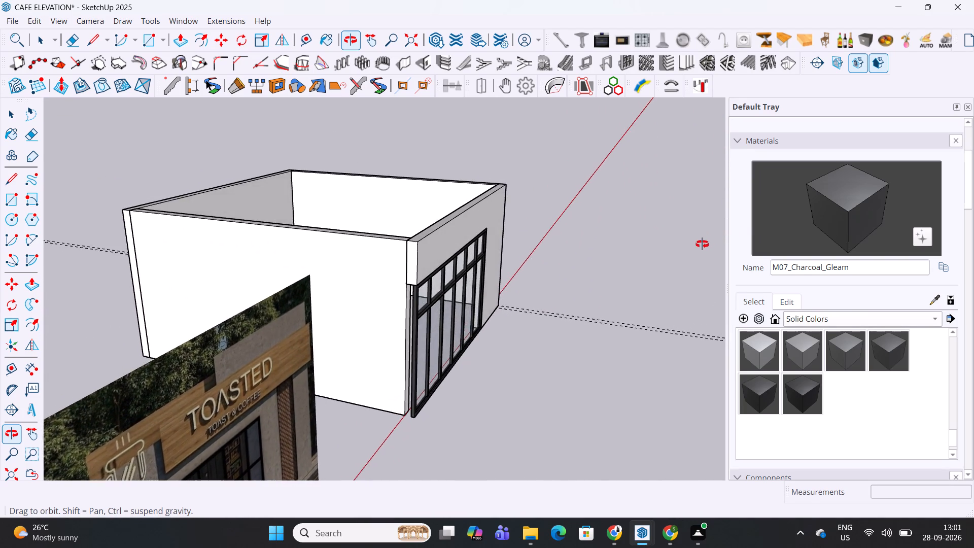
middle_drag(702, 244, 419, 207)
scroll(454, 216, down, 6)
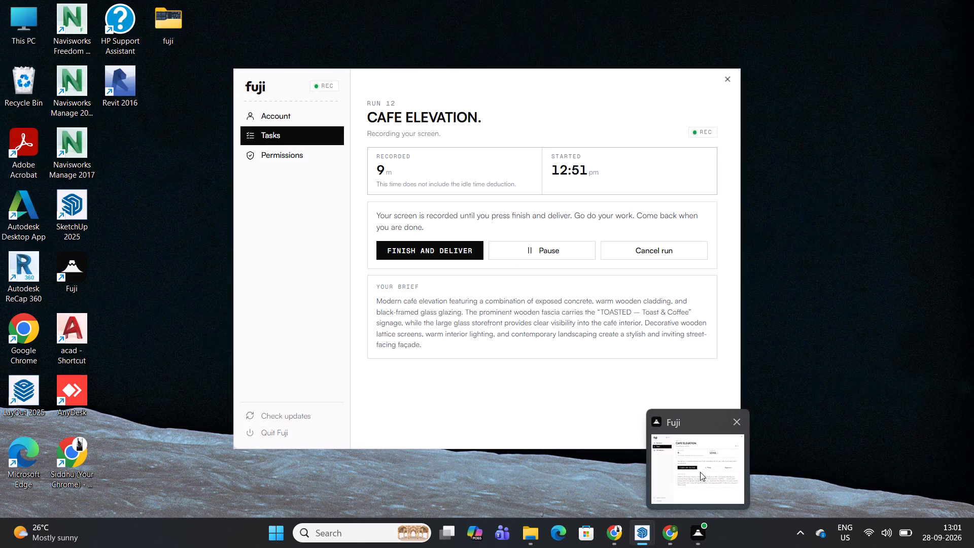
scroll(534, 335, down, 5)
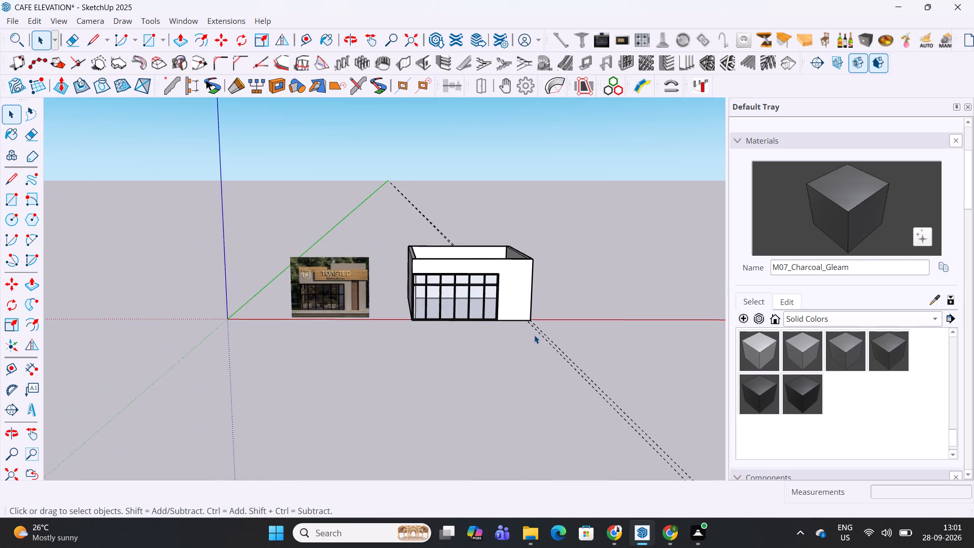
scroll(534, 335, down, 1)
shift+middle_drag(533, 330, 539, 343)
Save the café model with the window opening cut.
key(ctrl+s)
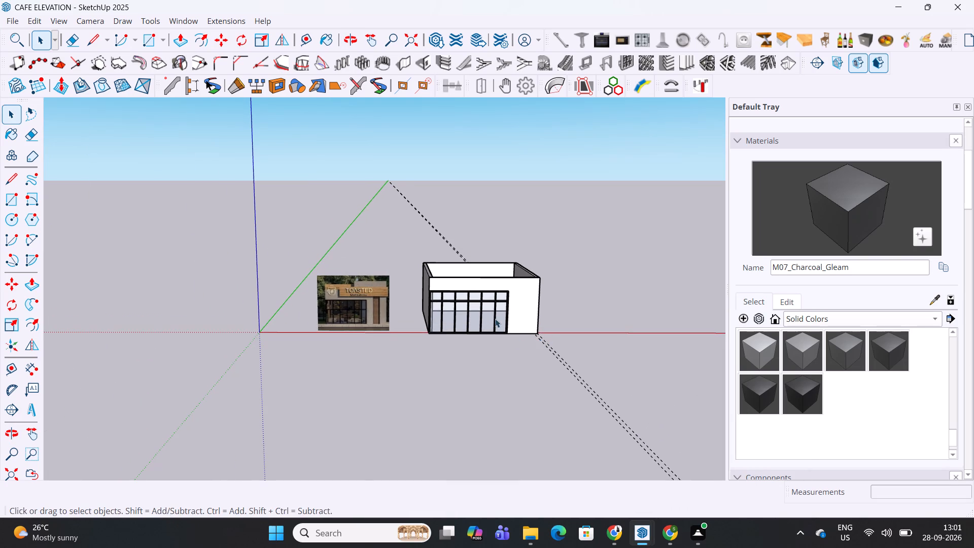
Check the enclosed shell and facade against the reference image, and save the model again.
scroll(493, 312, up, 10)
shift+middle_drag(457, 268, 500, 350)
middle_drag(437, 323, 538, 336)
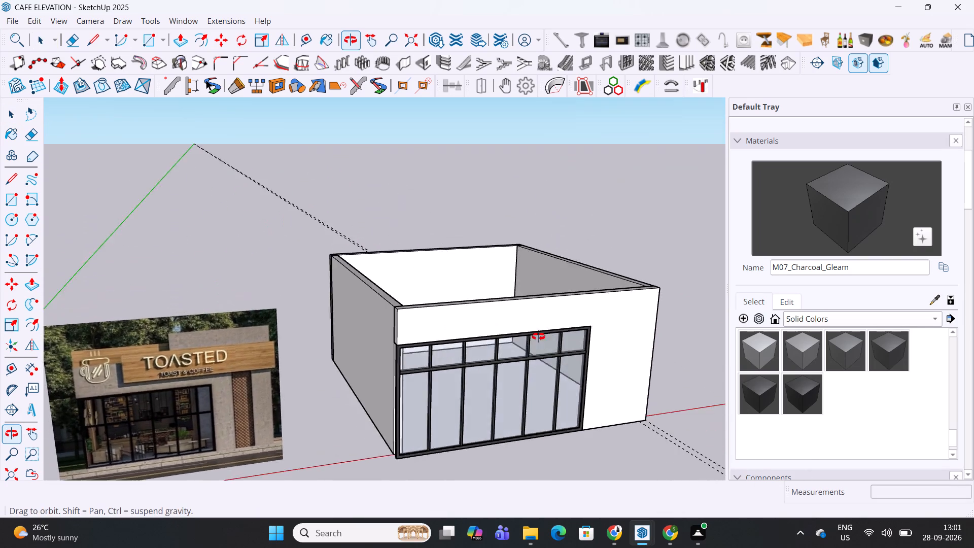
middle_drag(538, 336, 512, 390)
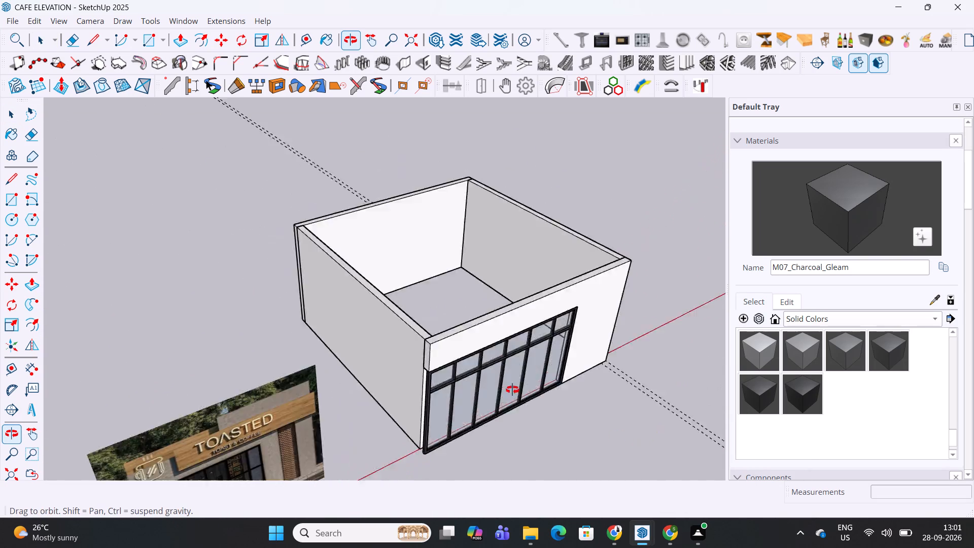
middle_drag(512, 390, 426, 284)
scroll(427, 284, down, 2)
middle_drag(565, 391, 515, 381)
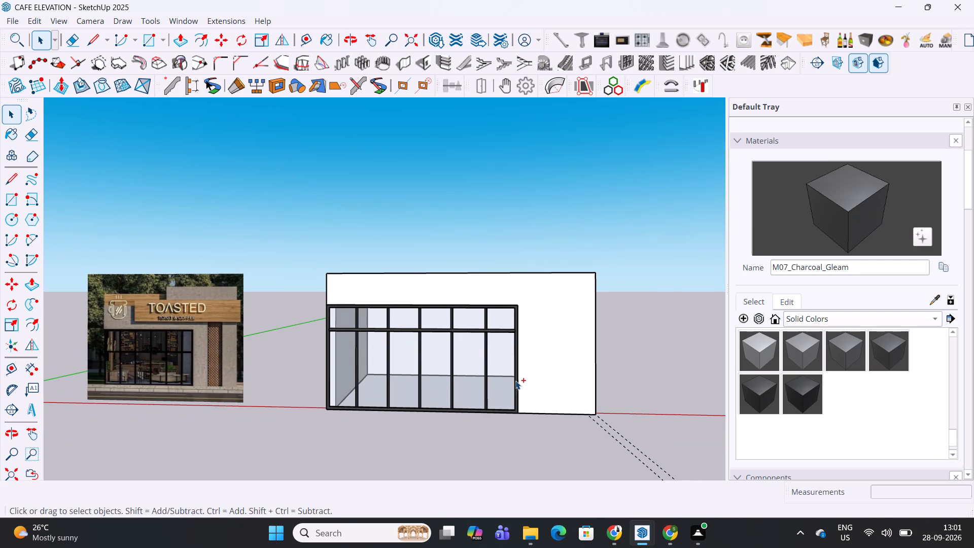
key(ctrl+s)
Save the café model and clear the selection.
key(ctrl+s)
click(582, 197)
Examine the café shell, its window frame and its open top from the side, front and above, alongside the reference image.
scroll(519, 343, up, 2)
middle_drag(550, 327, 539, 312)
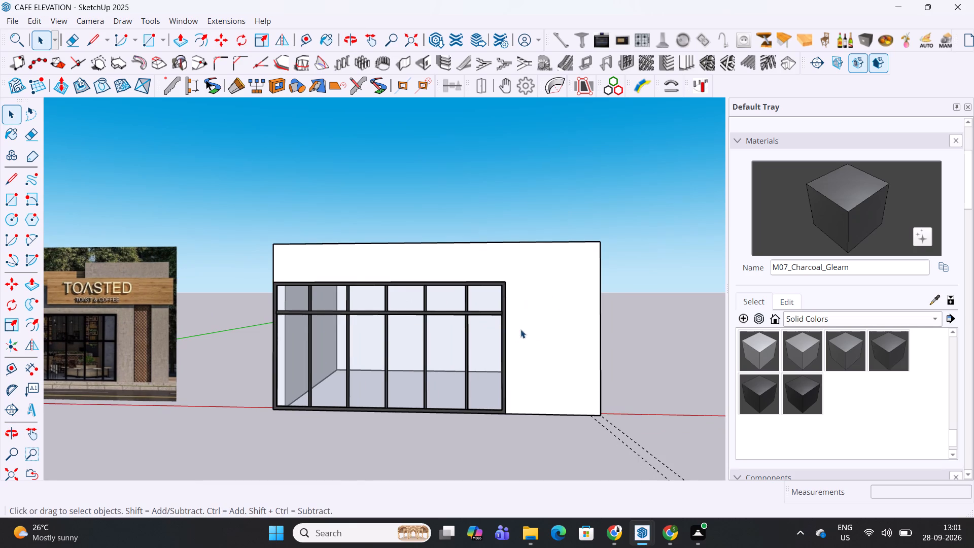
scroll(531, 325, up, 1)
scroll(544, 316, down, 2)
shift+middle_drag(540, 312, 587, 312)
middle_drag(587, 312, 884, 357)
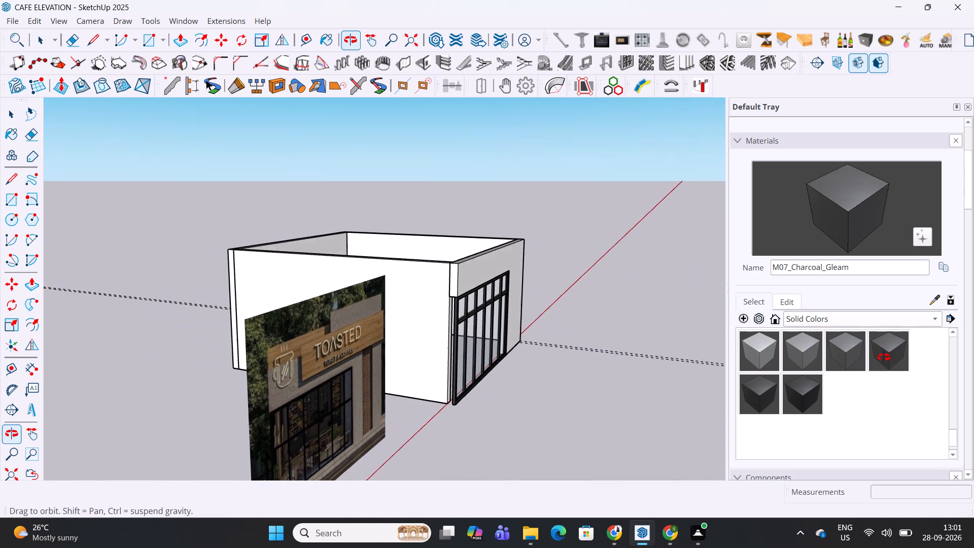
middle_drag(884, 357, 876, 387)
scroll(532, 382, up, 5)
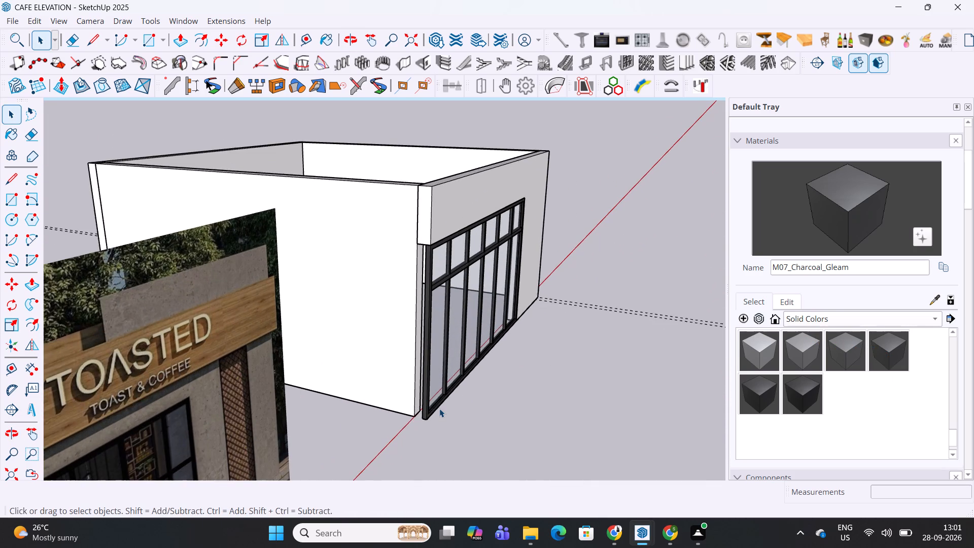
scroll(439, 408, up, 2)
scroll(439, 408, down, 2)
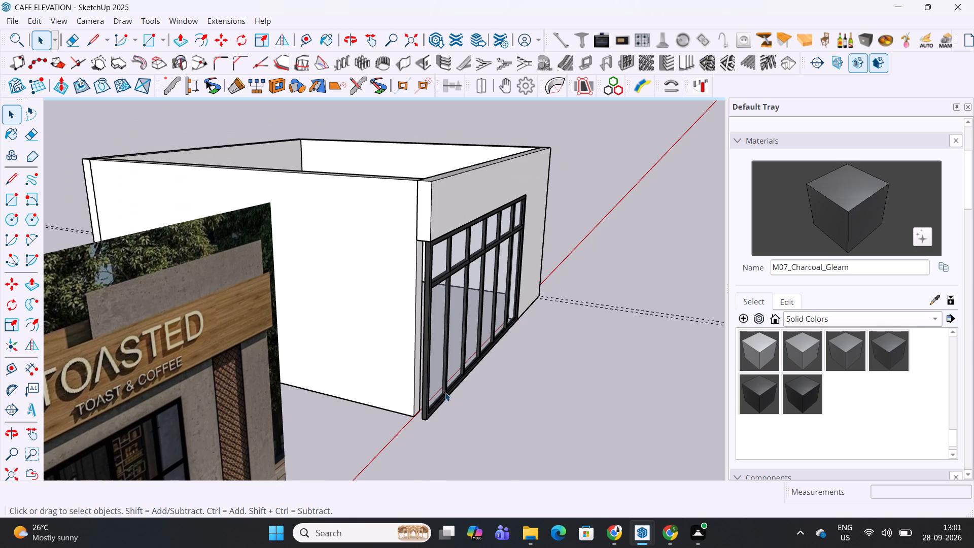
click(438, 390)
scroll(496, 344, down, 4)
click(517, 381)
scroll(534, 371, down, 2)
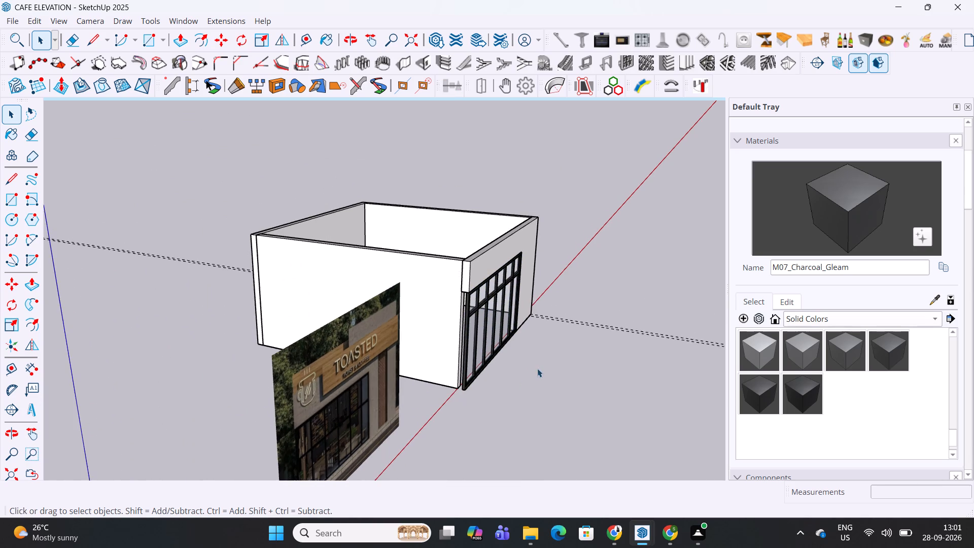
middle_drag(537, 368, 392, 340)
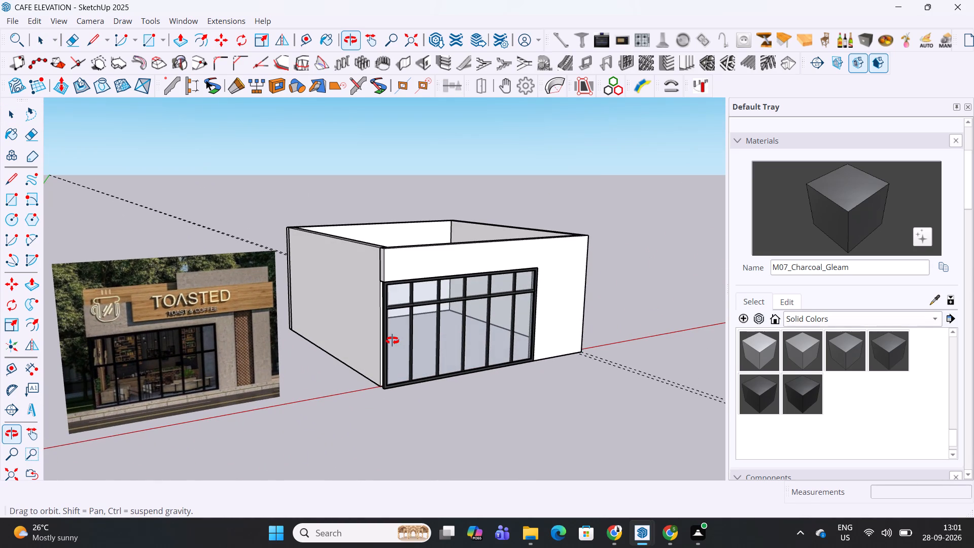
middle_drag(392, 340, 402, 343)
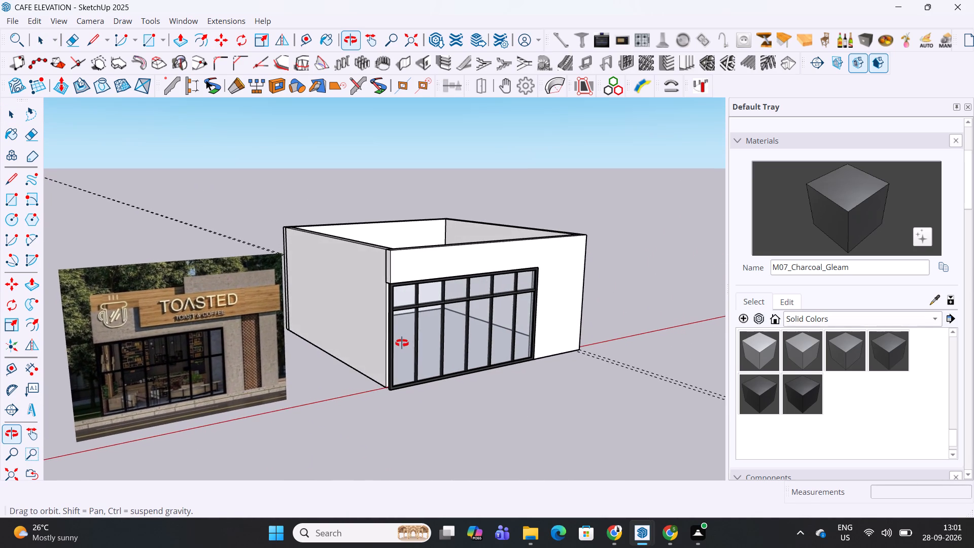
middle_drag(402, 343, 356, 329)
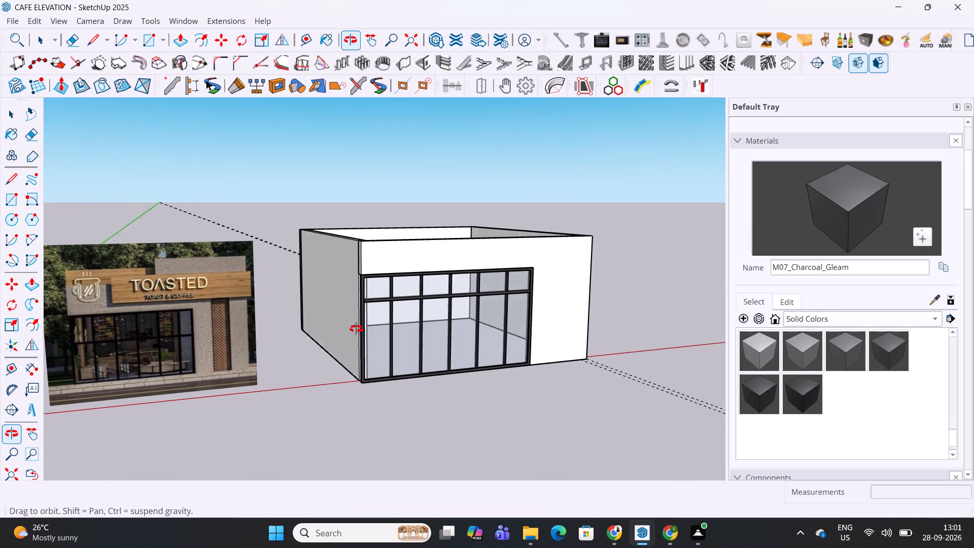
middle_drag(356, 329, 343, 327)
shift+middle_drag(432, 316, 463, 362)
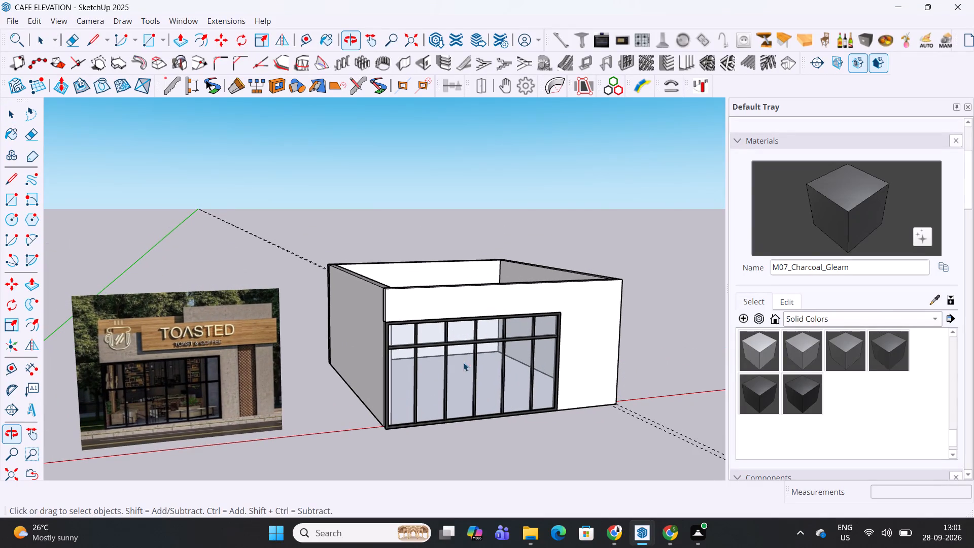
scroll(406, 294, up, 5)
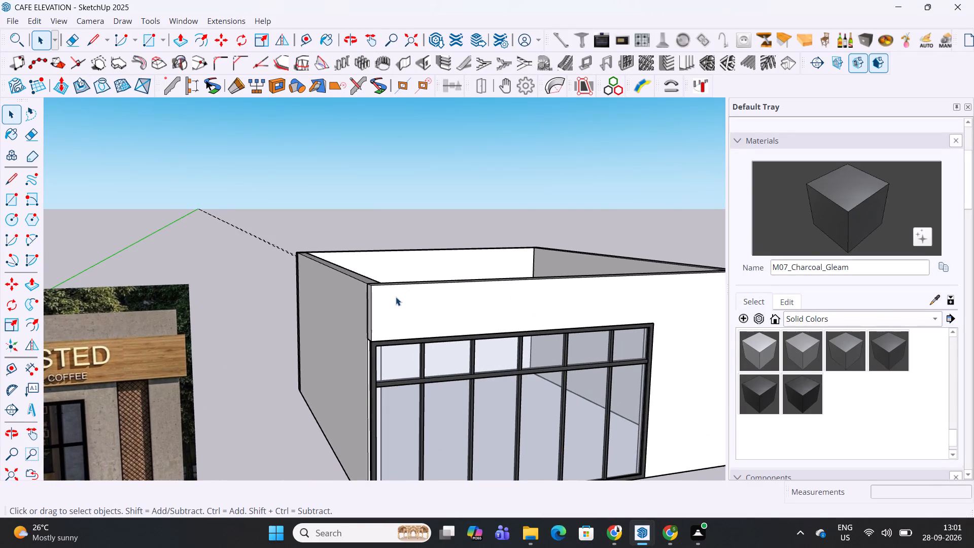
scroll(395, 297, down, 4)
middle_drag(429, 297, 423, 330)
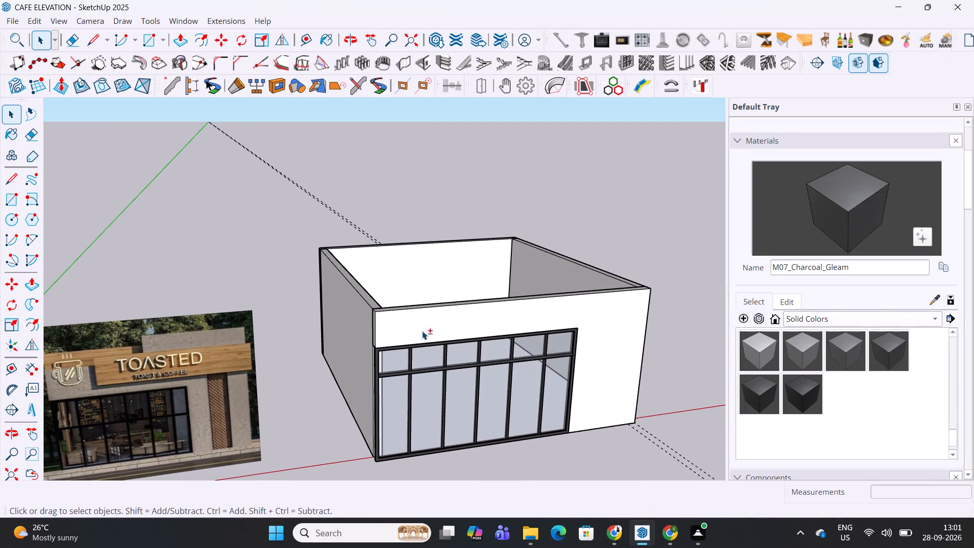
shift+middle_drag(424, 331, 515, 337)
scroll(486, 334, up, 4)
scroll(486, 334, down, 4)
middle_click(510, 319)
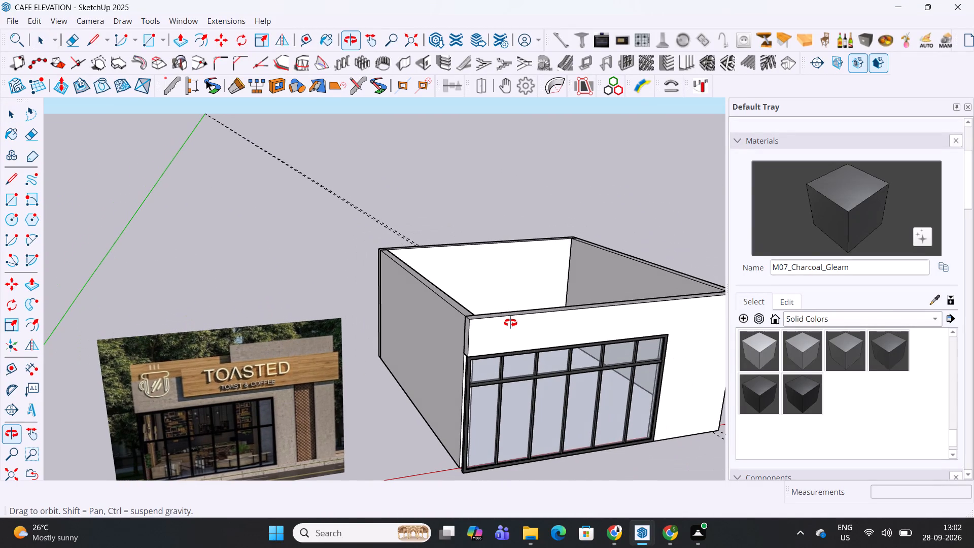
Save the café model before starting the roof.
key(ctrl+s)
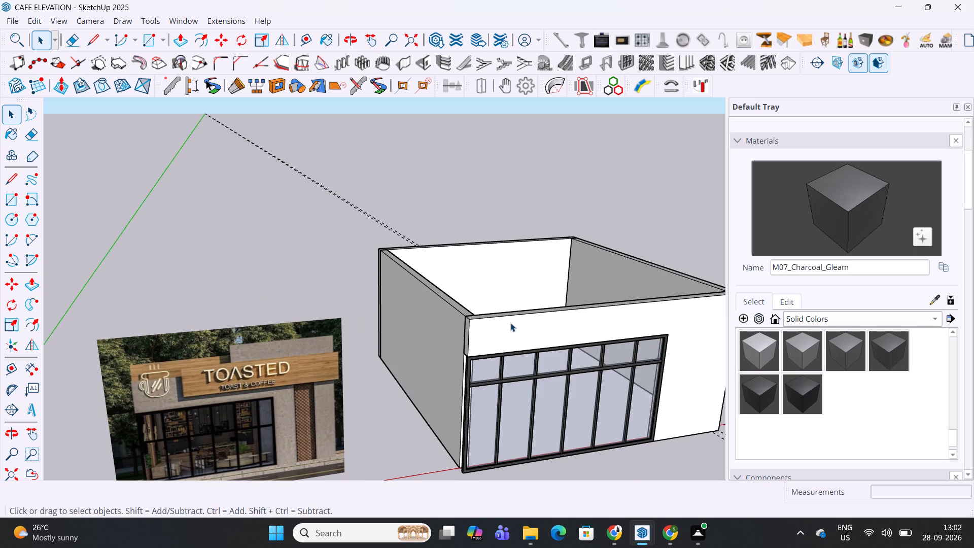
Draw a rectangle across the wall tops, from the front corner above the window to the opposite rear corner, covering the shell.
scroll(514, 318, down, 4)
middle_drag(517, 314, 470, 276)
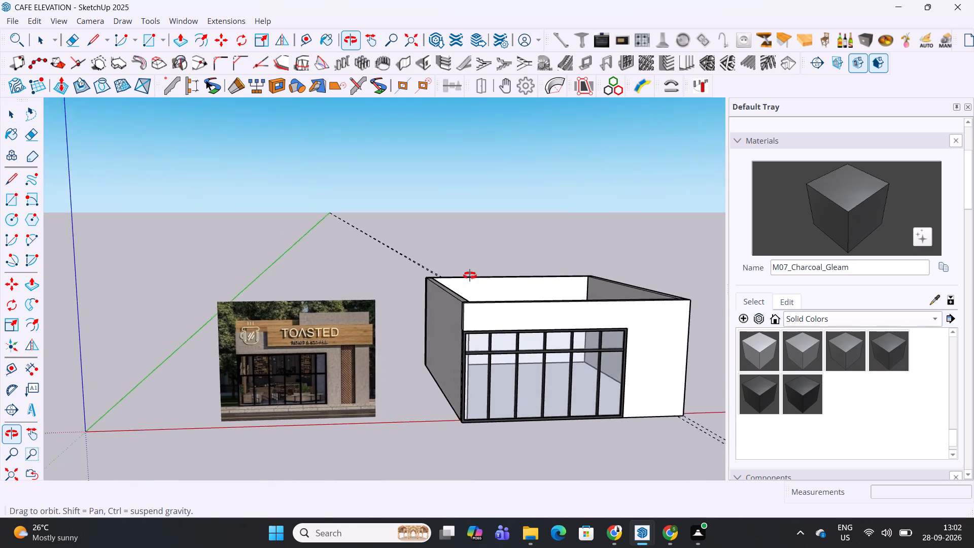
middle_drag(470, 276, 467, 273)
scroll(487, 321, up, 4)
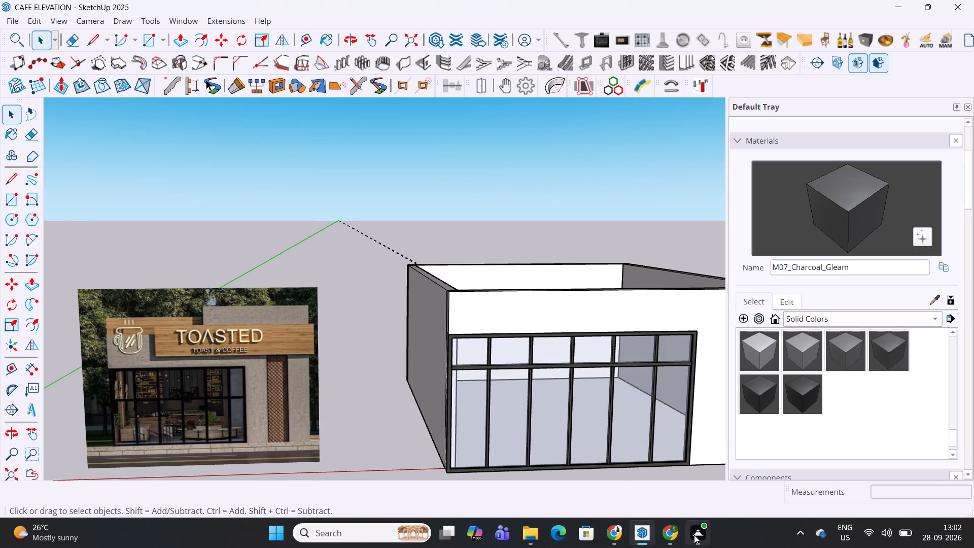
scroll(529, 253, down, 1)
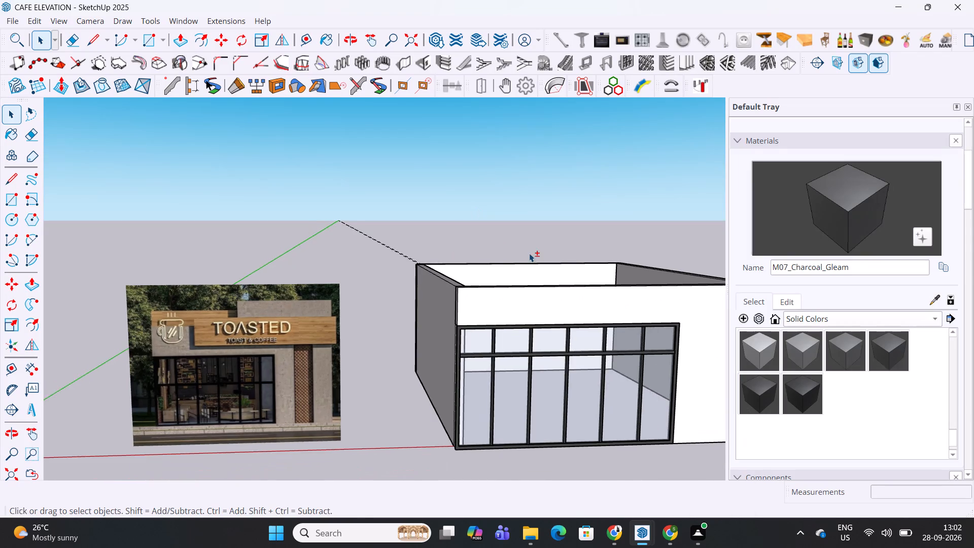
shift+middle_drag(526, 253, 424, 256)
middle_drag(419, 258, 426, 347)
shift+middle_drag(370, 355, 413, 352)
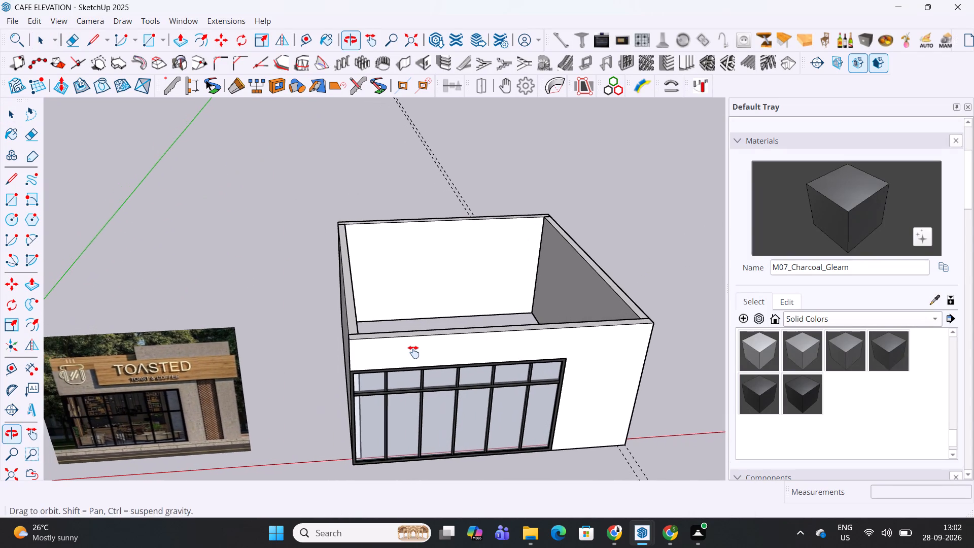
shift+middle_drag(413, 352, 415, 352)
key(r)
click(355, 338)
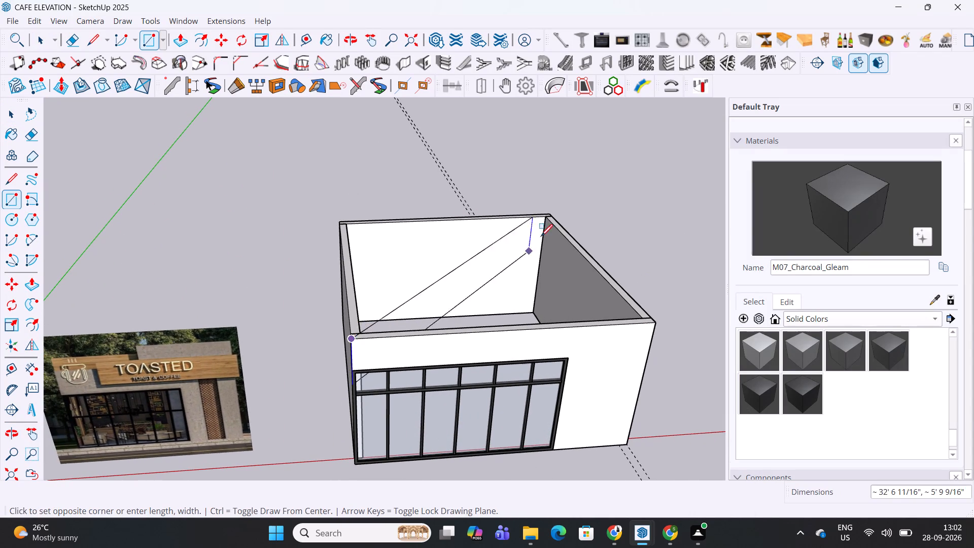
scroll(548, 215, up, 10)
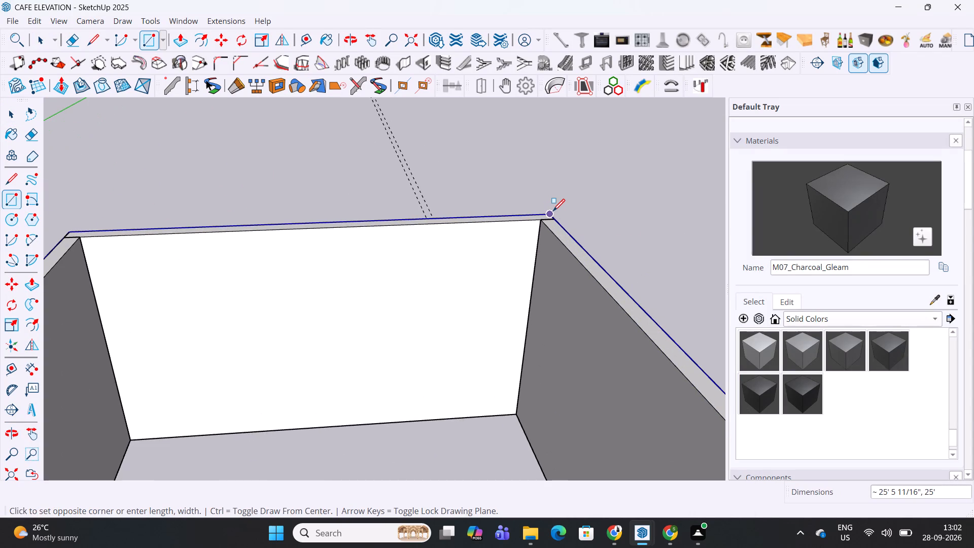
click(553, 212)
Push/Pull the new roof face 6" to form a roof slab on top of the walls.
scroll(553, 212, down, 7)
key(p)
click(491, 319)
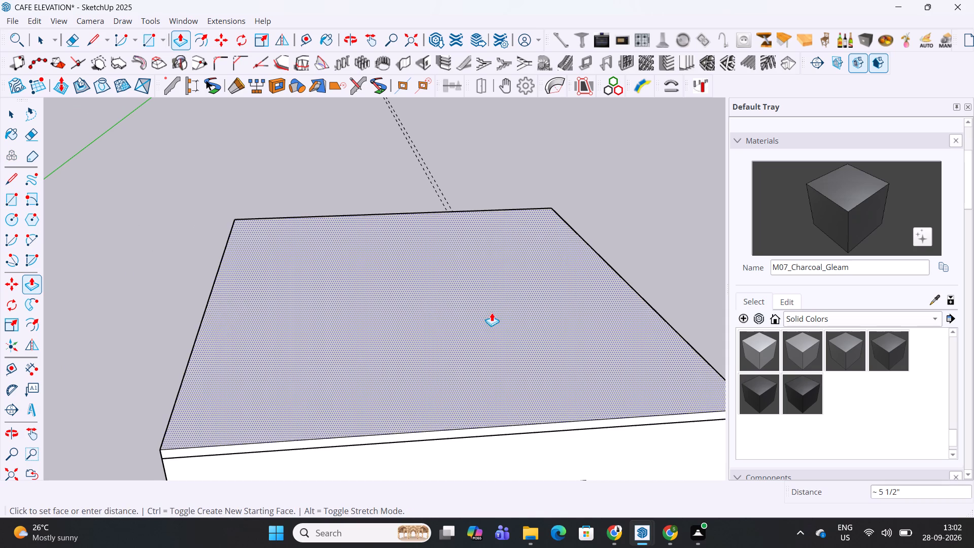
key(6)
key(Return)
Select the whole roof slab and make it a group.
key(space)
click(610, 192)
triple_click(551, 246)
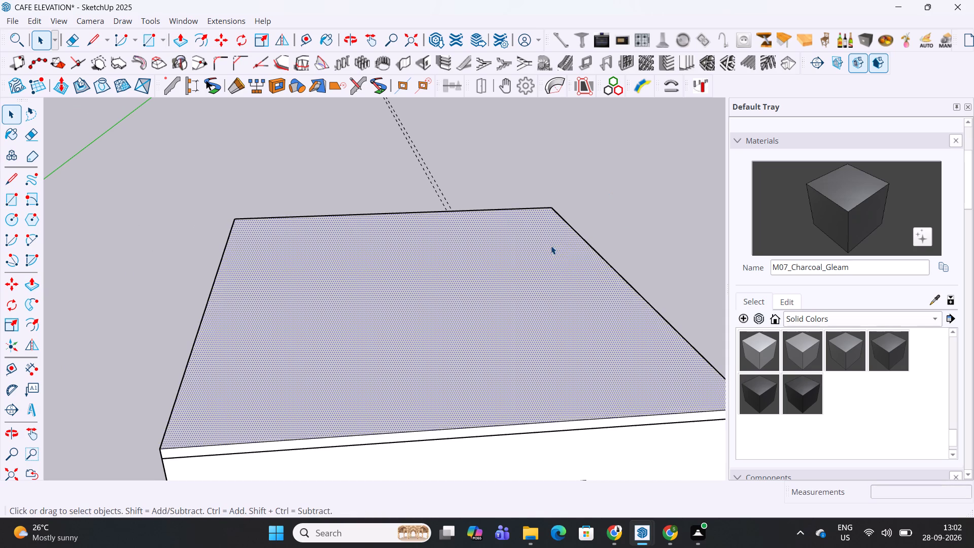
right_click(551, 246)
click(579, 365)
click(636, 147)
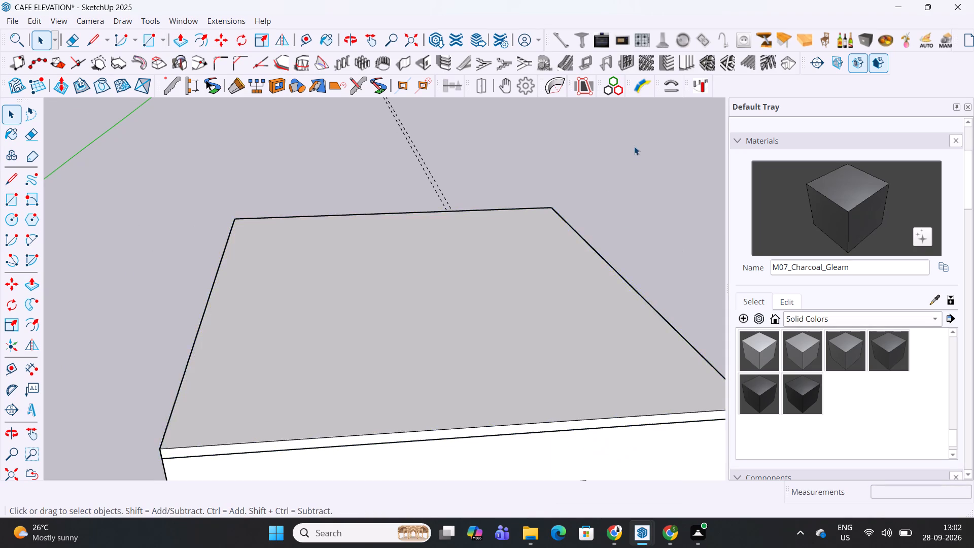
Examine the café with its roof slab from the front and from an angle, beside the reference image.
scroll(521, 205, down, 7)
scroll(492, 248, down, 2)
middle_drag(497, 299, 483, 216)
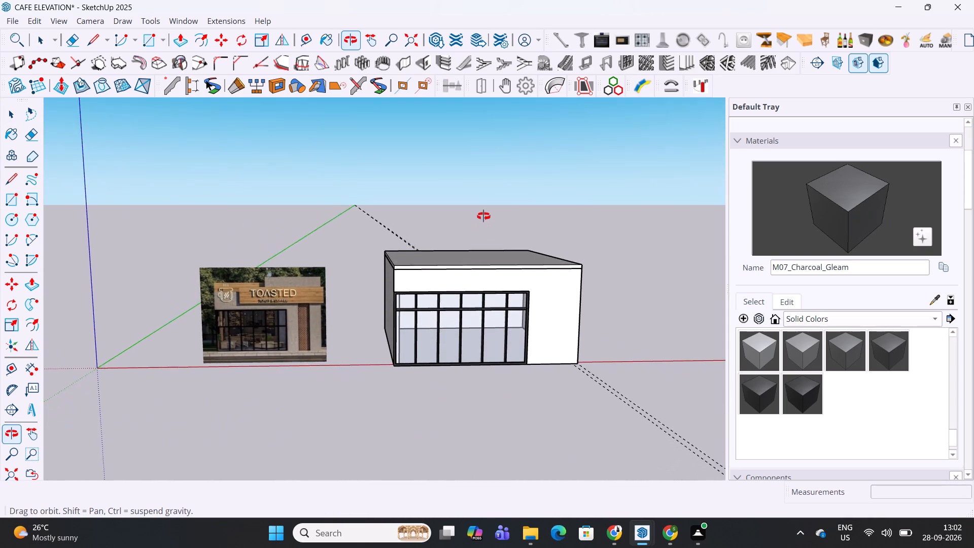
middle_drag(483, 216, 477, 214)
scroll(554, 267, up, 2)
shift+middle_drag(511, 282, 525, 284)
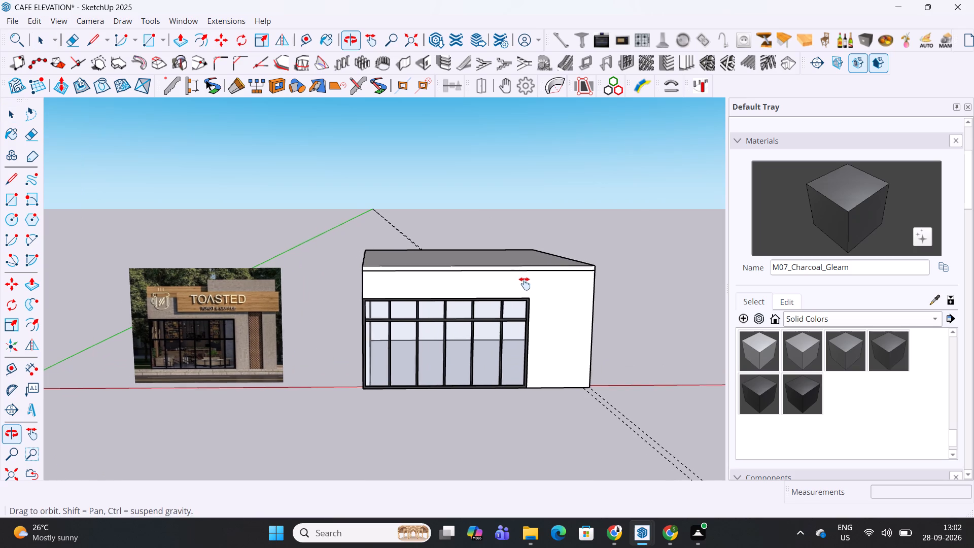
shift+middle_drag(525, 284, 532, 285)
middle_drag(532, 284, 641, 316)
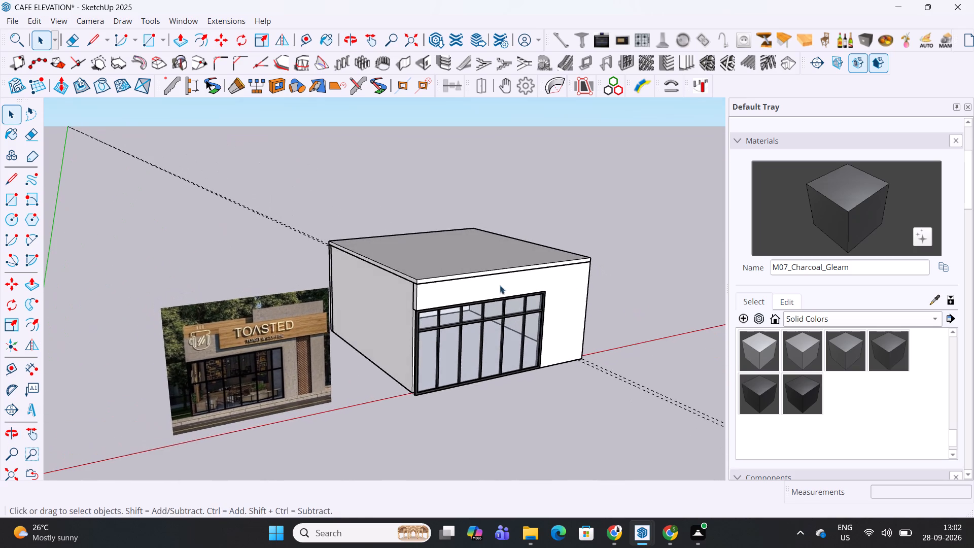
scroll(478, 291, up, 6)
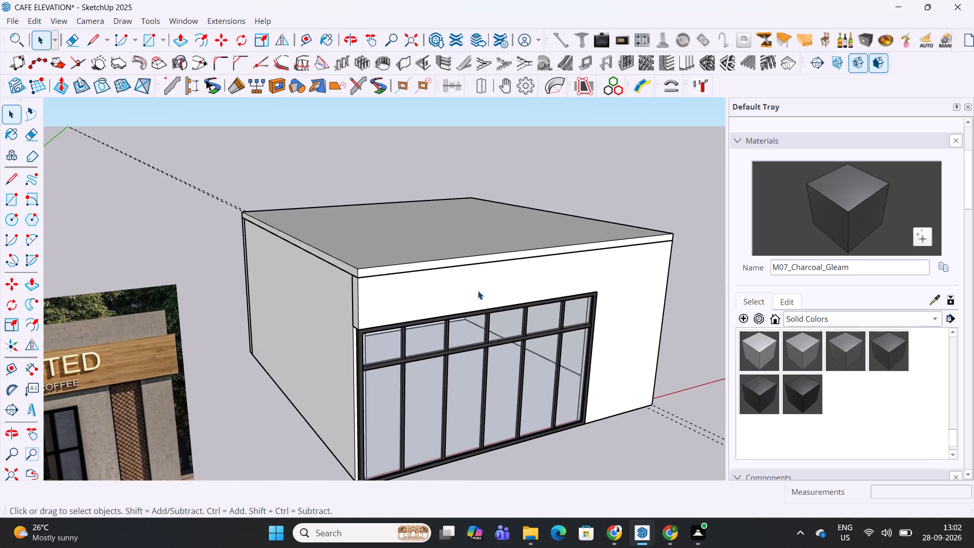
scroll(413, 269, down, 1)
Draw a narrow rectangle about 14' long on the roof along the front edge, starting at the corner nearest the reference image.
shift+middle_drag(410, 268, 515, 277)
middle_drag(507, 280, 592, 269)
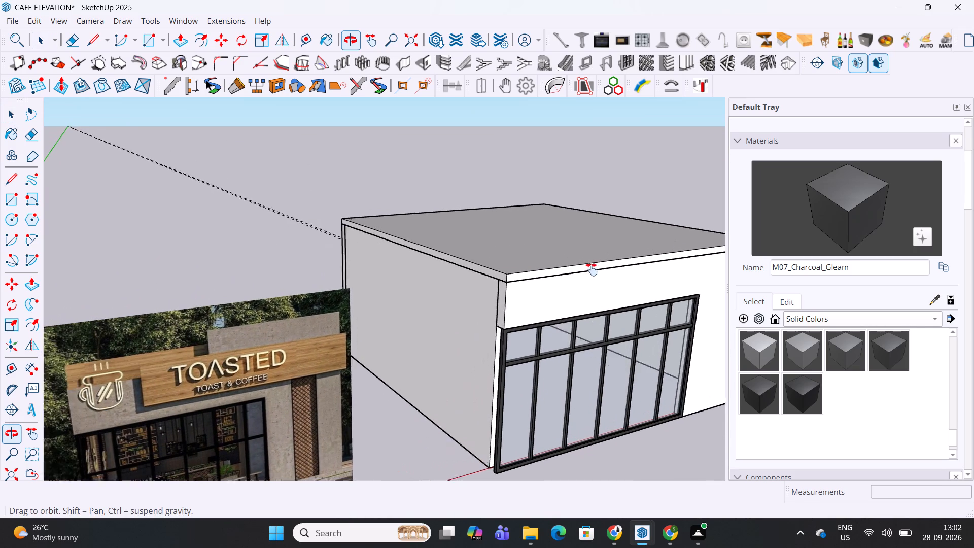
middle_drag(592, 269, 546, 299)
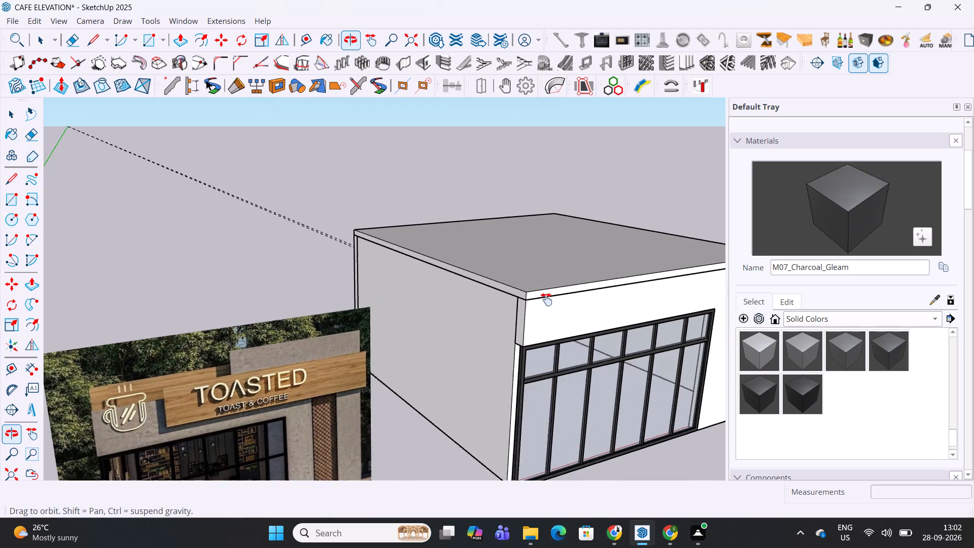
middle_drag(546, 299, 511, 315)
scroll(499, 318, up, 6)
key(r)
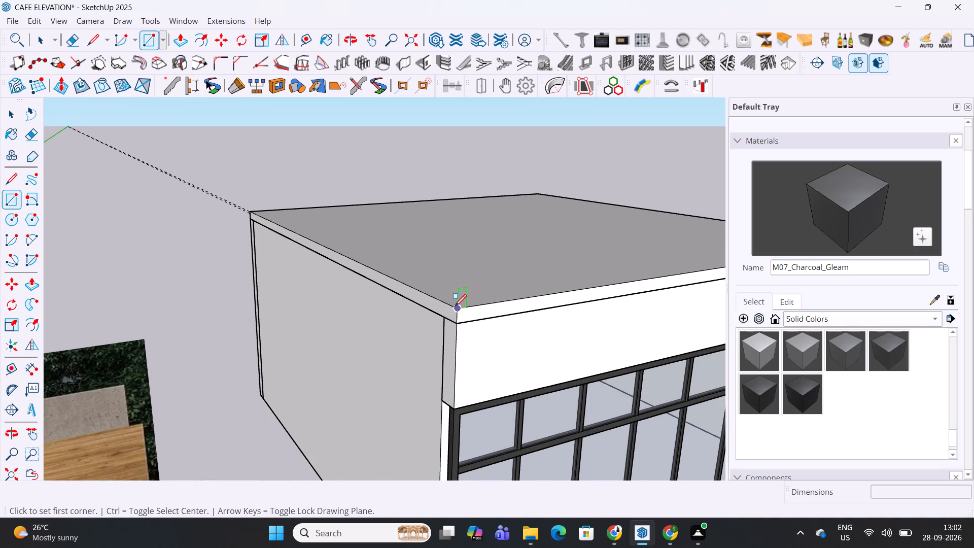
click(455, 307)
scroll(525, 282, down, 8)
middle_drag(584, 271, 536, 340)
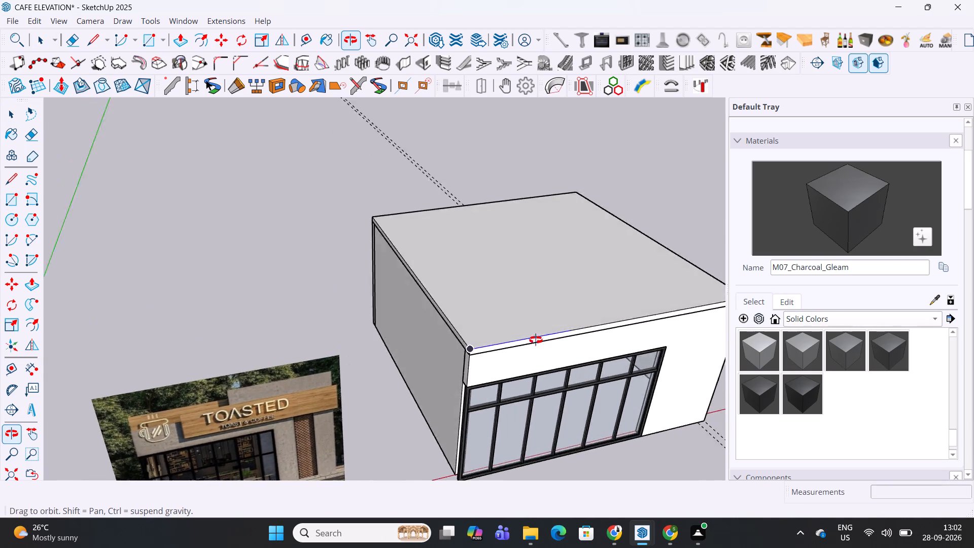
middle_drag(536, 340, 484, 378)
scroll(599, 374, up, 8)
click(603, 357)
Push/Pull the narrow roof rectangle up about 2' 2" to form a raised block above the facade.
key(p)
click(585, 382)
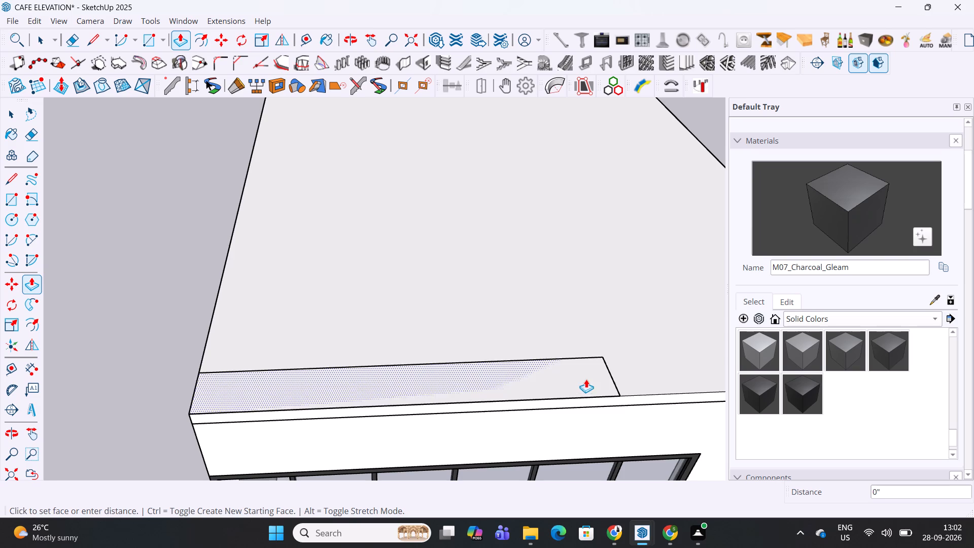
click(599, 336)
Place a guide 13' from the raised block's end nearest the reference image and Push/Pull its other end back to that guide.
key(t)
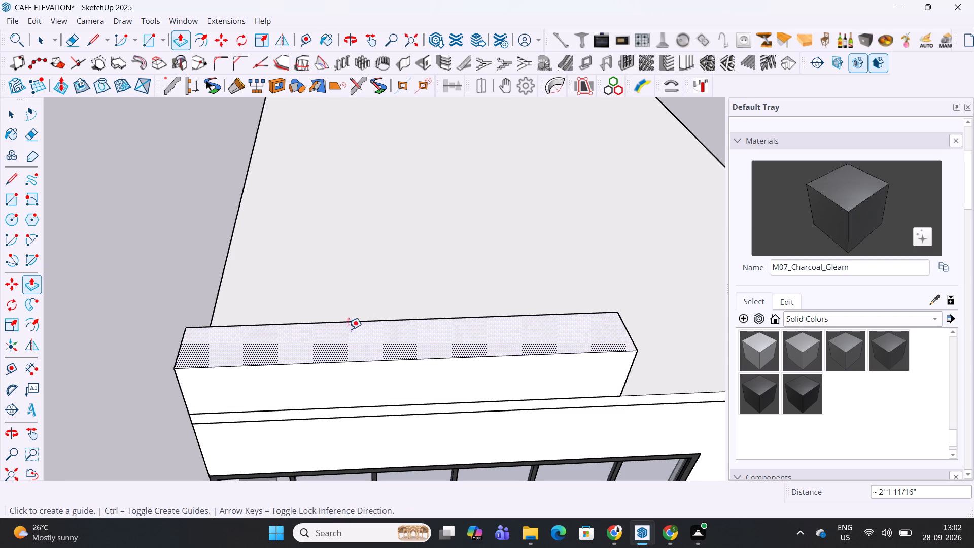
click(184, 348)
scroll(208, 353, down, 15)
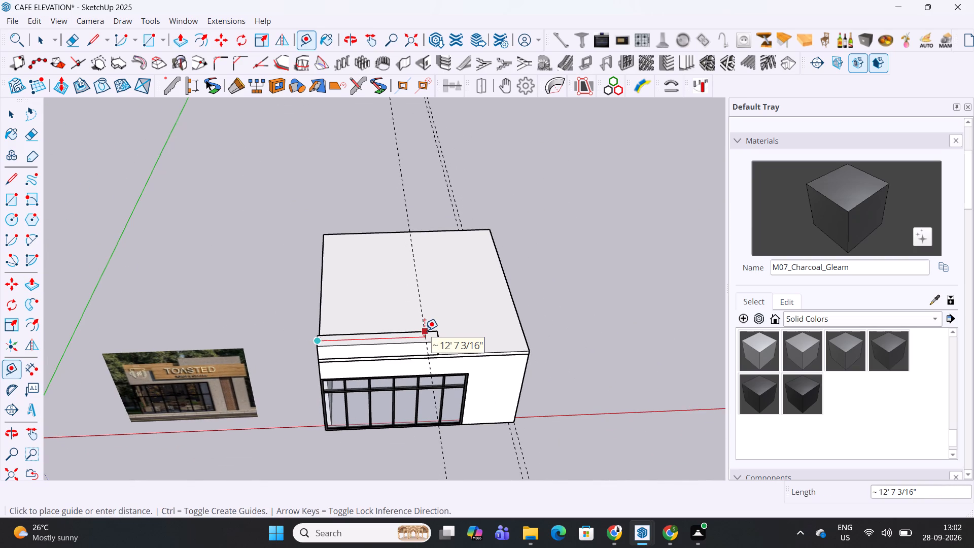
scroll(425, 330, up, 5)
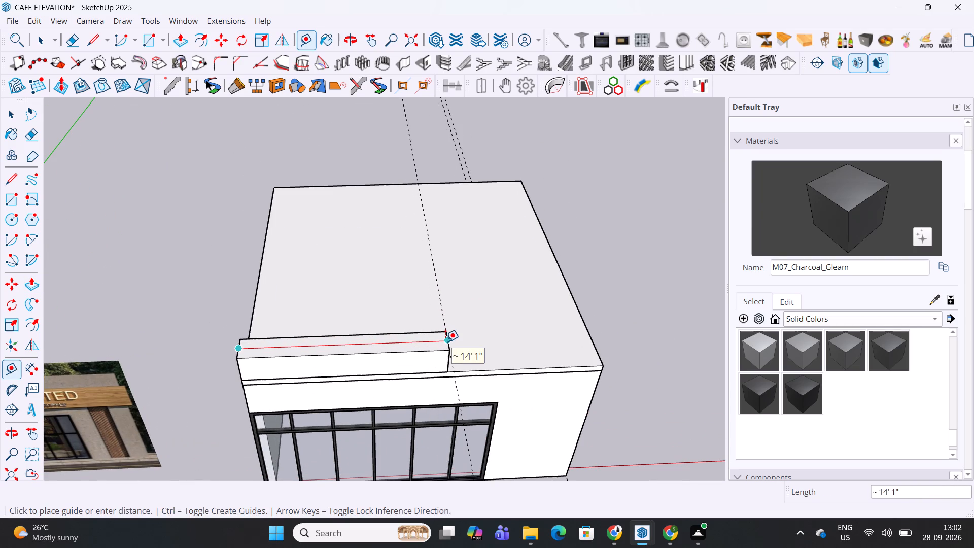
text(13')
key(Return)
middle_drag(446, 341, 260, 293)
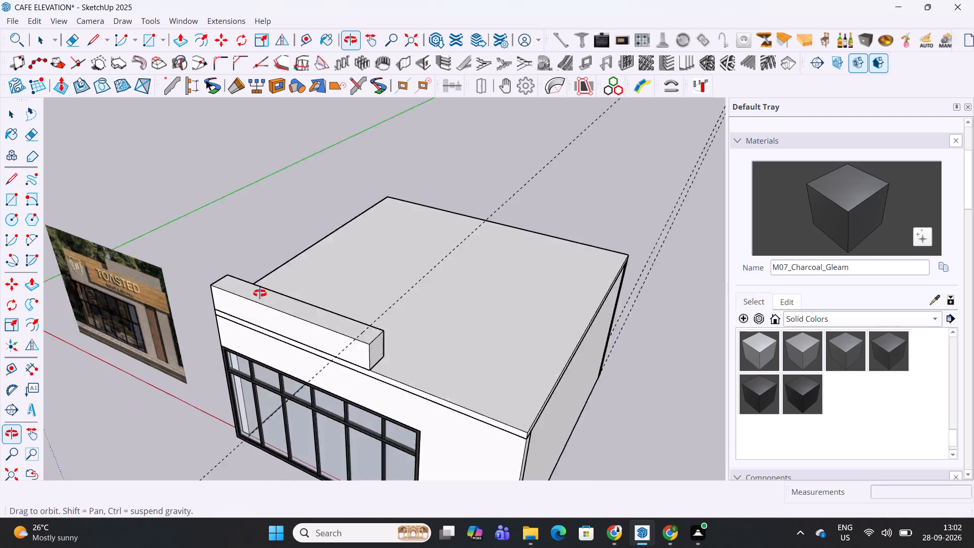
middle_drag(260, 293, 256, 292)
key(p)
click(357, 335)
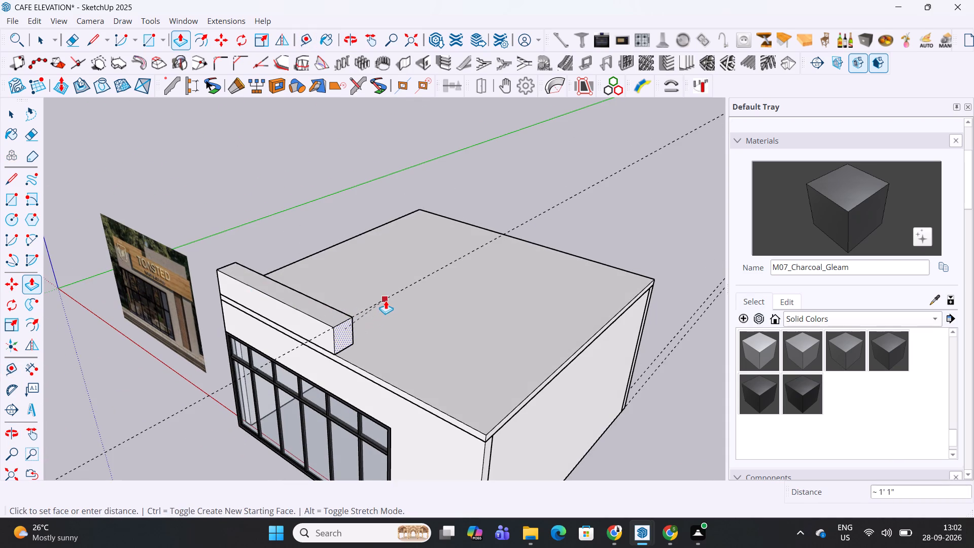
click(386, 300)
Place a guide 3" behind the block's front top edge and Push/Pull the back face to it, leaving a thin parapet panel.
middle_drag(454, 296, 146, 327)
scroll(265, 264, up, 6)
click(287, 253)
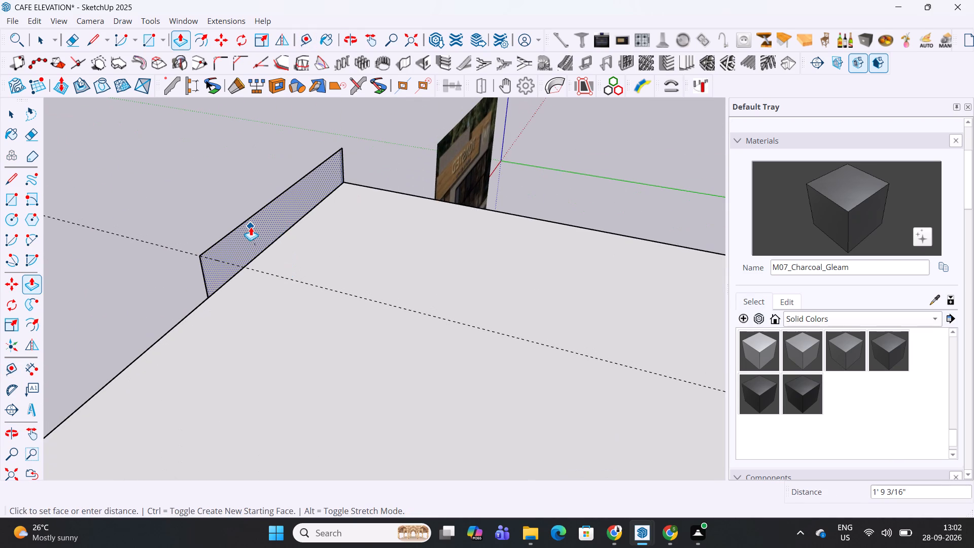
key(Escape)
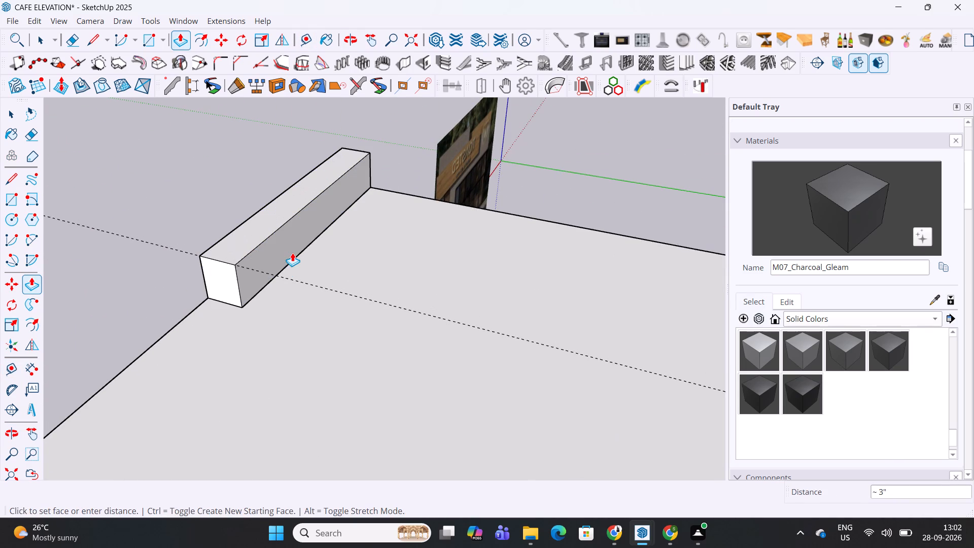
key(t)
click(249, 219)
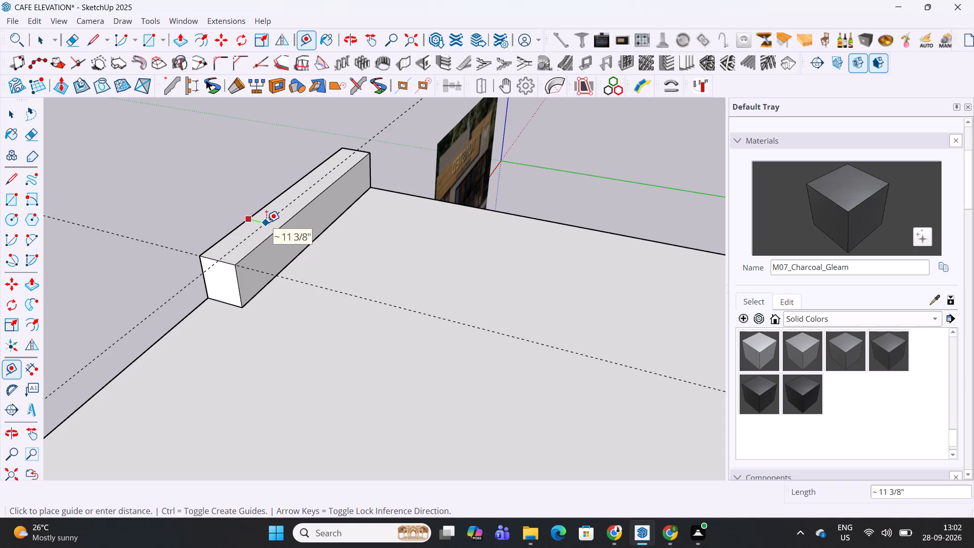
key(3)
key(Return)
scroll(283, 237, up, 5)
key(p)
click(285, 258)
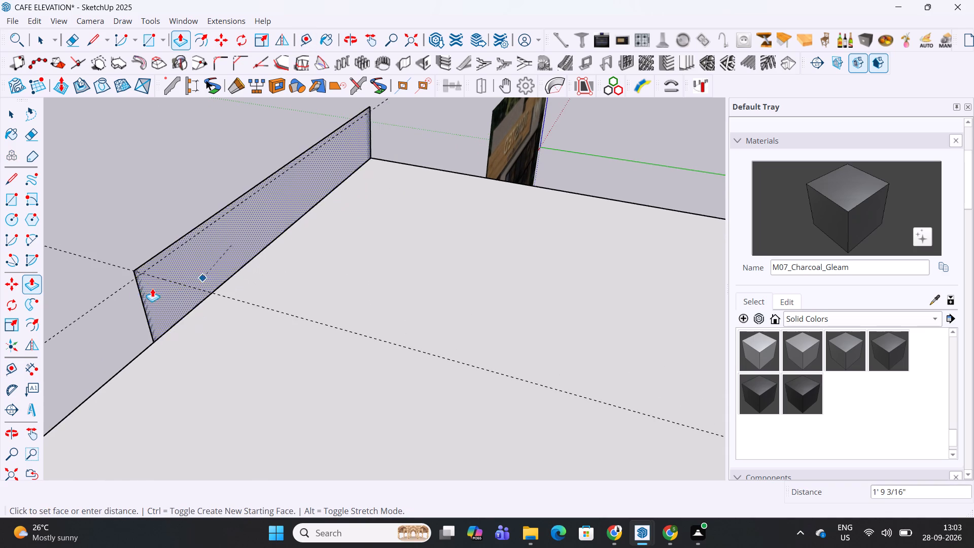
click(123, 291)
Select the whole parapet panel and make it a group.
middle_drag(147, 282, 590, 223)
key(space)
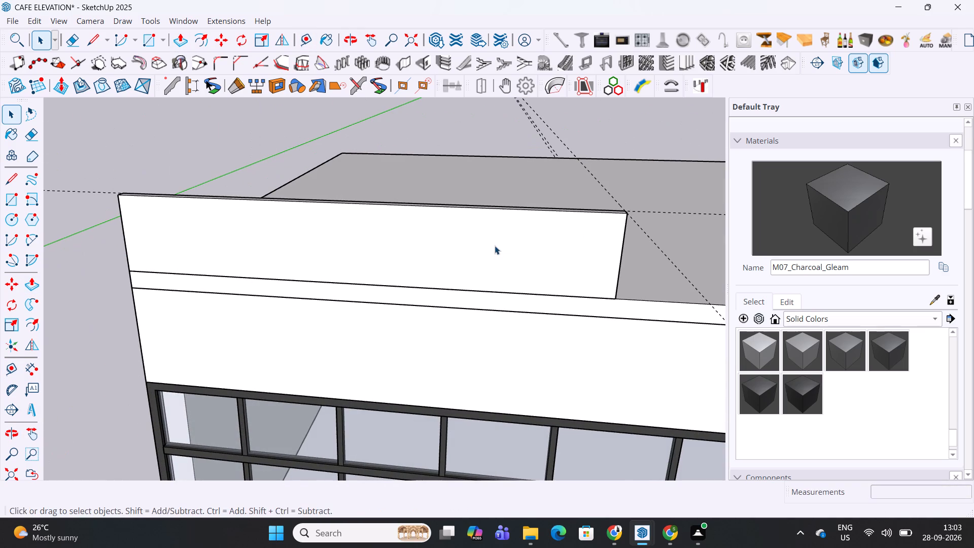
triple_click(495, 246)
right_click(495, 246)
click(528, 366)
click(252, 174)
Move the parapet panel back 4.5" from the front edge of the roof.
scroll(325, 135, down, 11)
middle_drag(302, 178, 345, 249)
middle_drag(363, 262, 384, 228)
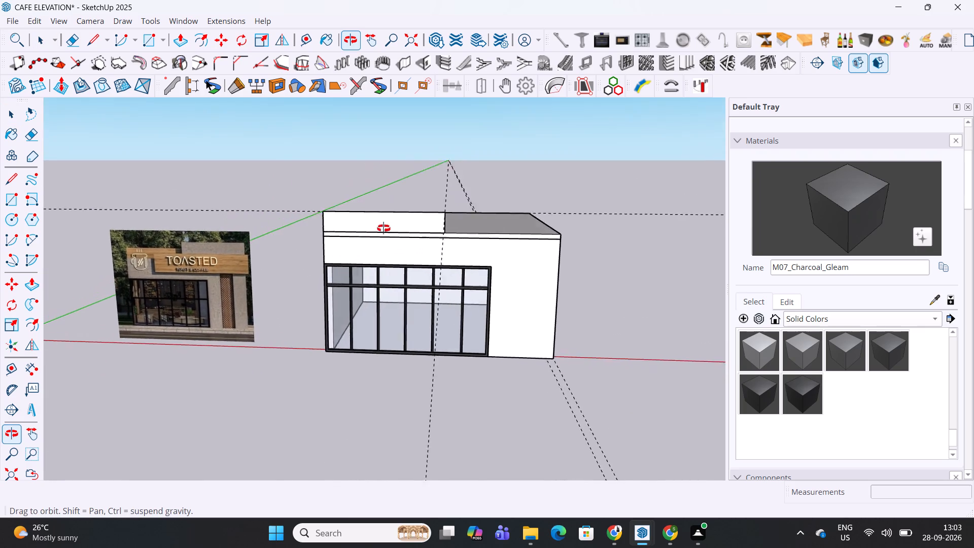
middle_drag(384, 228, 410, 292)
scroll(424, 238, up, 4)
click(432, 247)
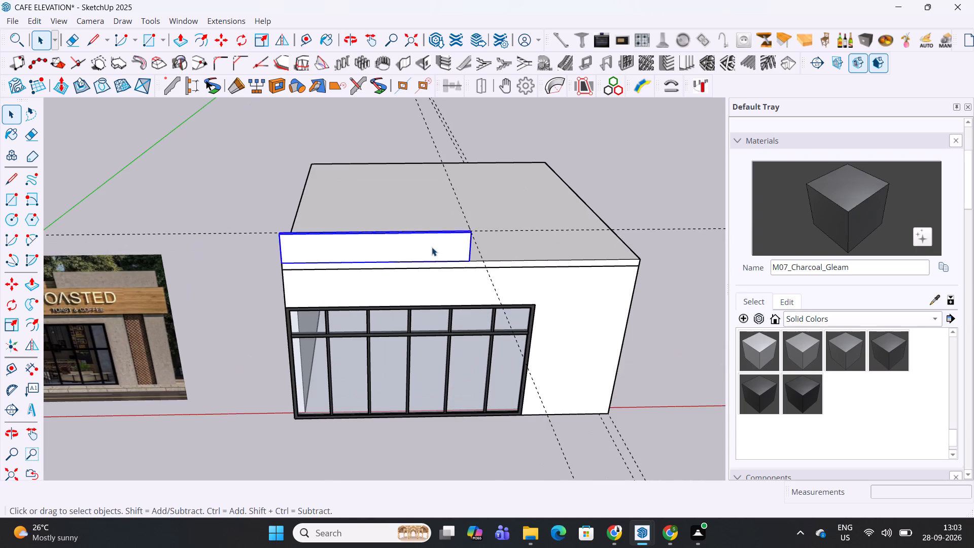
scroll(477, 257, up, 10)
middle_drag(516, 230, 273, 275)
scroll(412, 296, up, 3)
key(m)
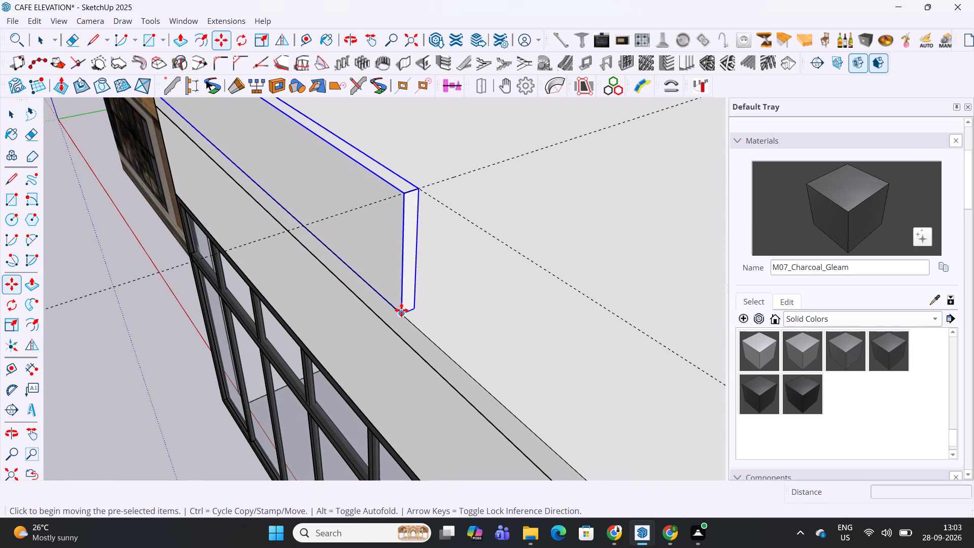
click(401, 310)
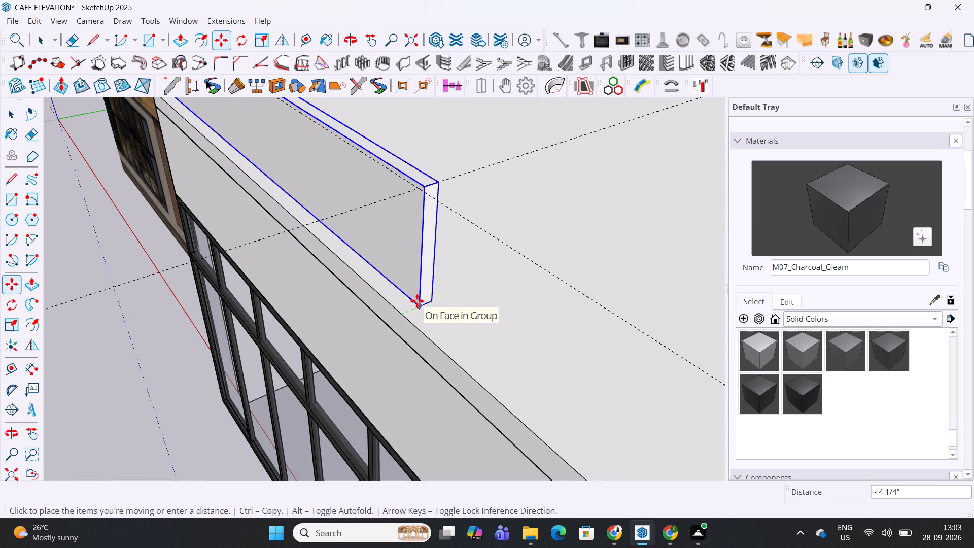
text(4.5)
key(Return)
Copy the parapet panel 13' along the facade so it continues end to end from the original.
scroll(383, 241, down, 5)
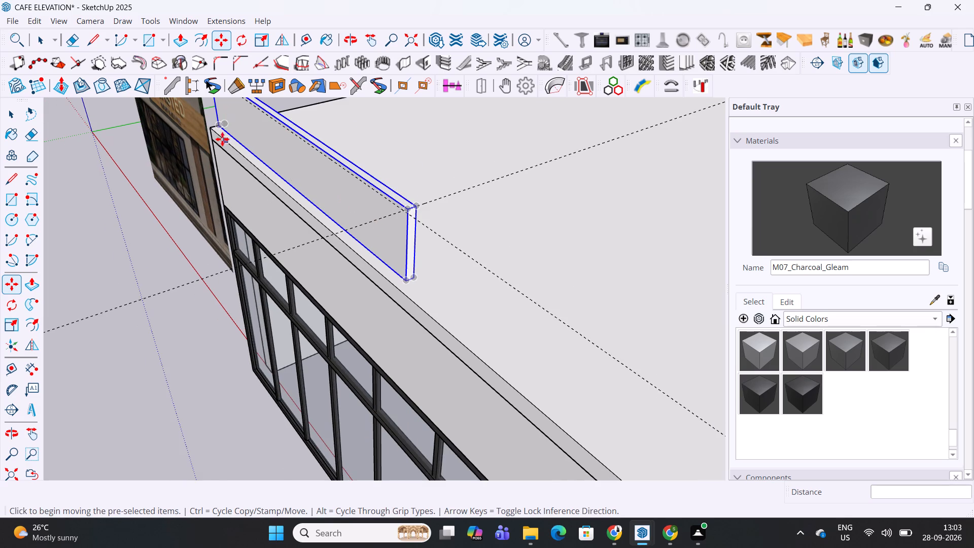
click(218, 127)
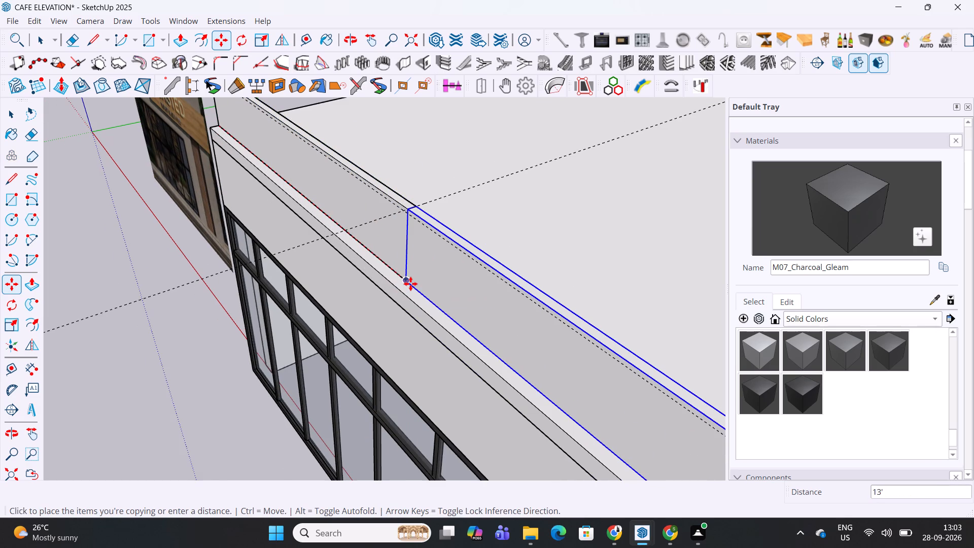
click(410, 284)
Move the copied panel forward by its own thickness, snapping its back corner to where its front corner was.
middle_drag(454, 227, 411, 303)
scroll(378, 299, up, 5)
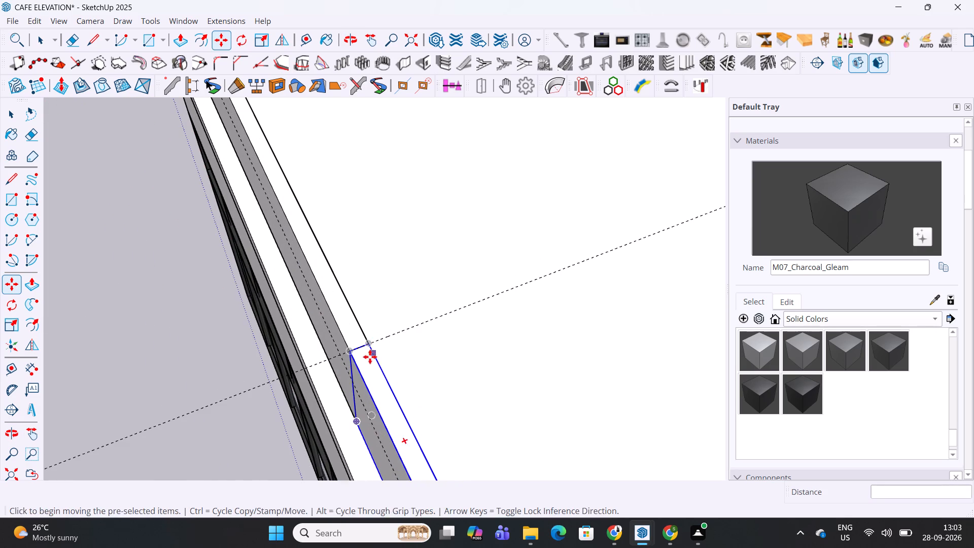
click(369, 345)
click(354, 352)
scroll(381, 283, down, 7)
Push/Pull the copied panel's back face until it is flush with the original panel's back face.
middle_drag(416, 340, 135, 311)
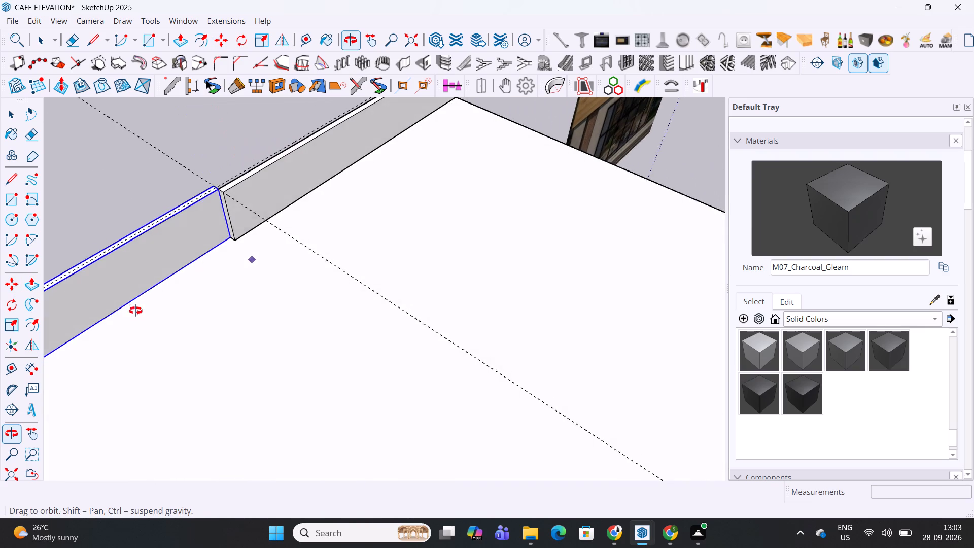
middle_drag(135, 311, 134, 310)
key(space)
double_click(194, 227)
key(p)
click(213, 216)
click(227, 195)
key(space)
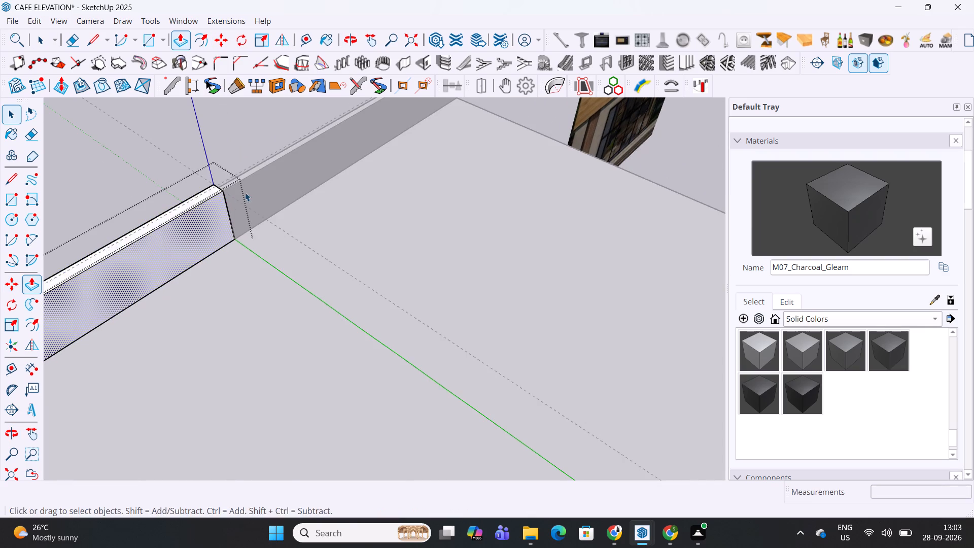
Push/Pull the copied panel's overhanging end face back to the side edge of the roof.
scroll(338, 179, down, 6)
middle_drag(212, 247, 553, 167)
scroll(553, 307, up, 5)
key(p)
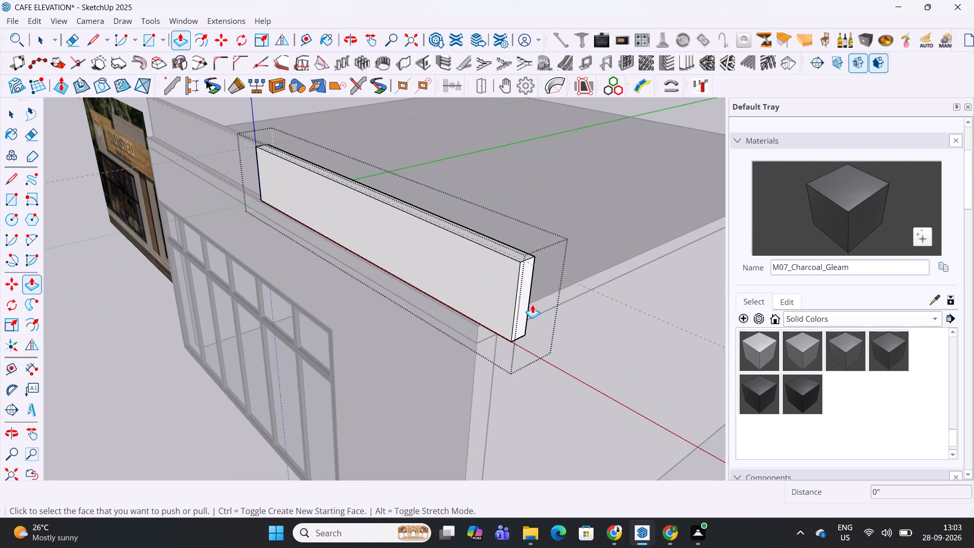
click(523, 316)
click(475, 367)
key(space)
key(Escape)
Examine the two parapet panels from an angle and from the front, beside the reference image.
scroll(523, 275, down, 8)
middle_drag(403, 286, 480, 266)
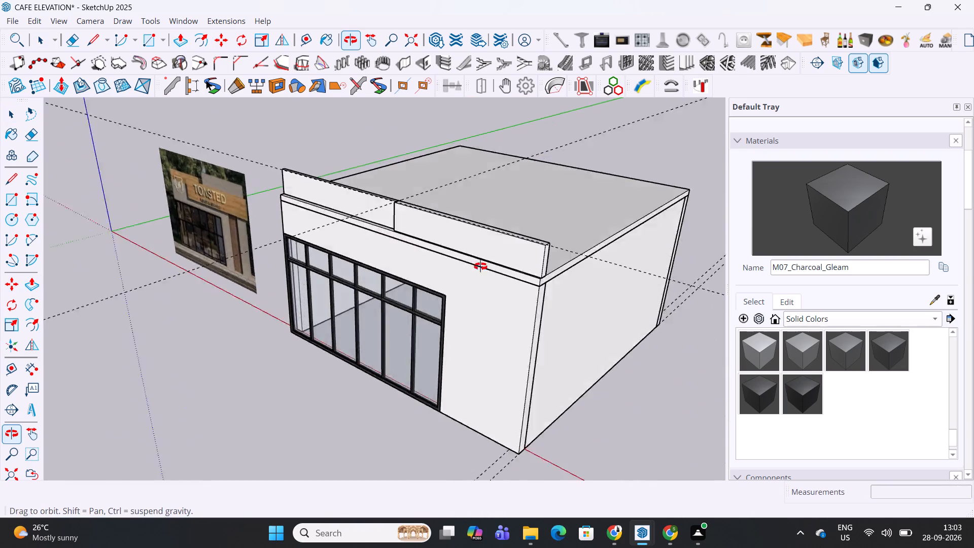
middle_drag(480, 266, 585, 236)
middle_drag(639, 223, 661, 216)
scroll(569, 214, down, 2)
shift+middle_drag(553, 218, 570, 293)
middle_drag(394, 293, 411, 260)
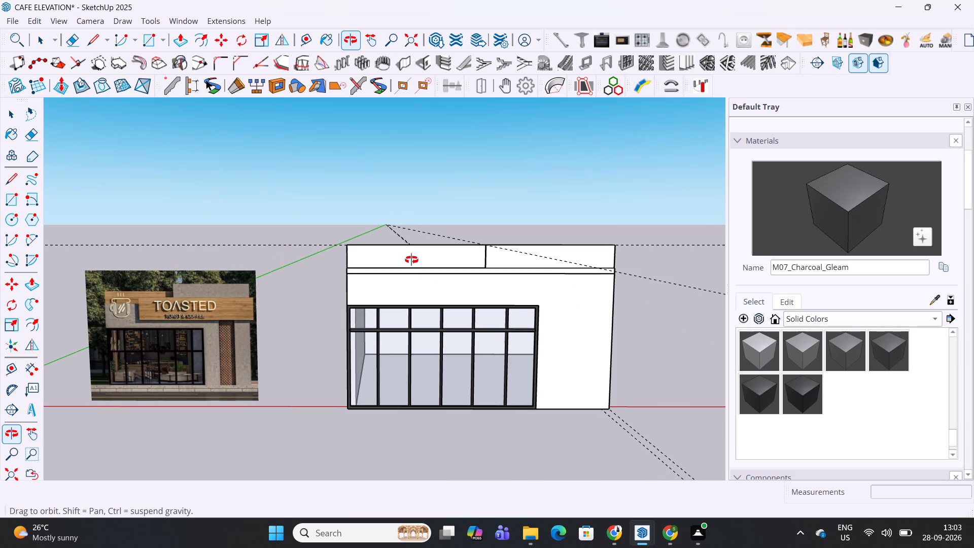
middle_drag(411, 260, 416, 311)
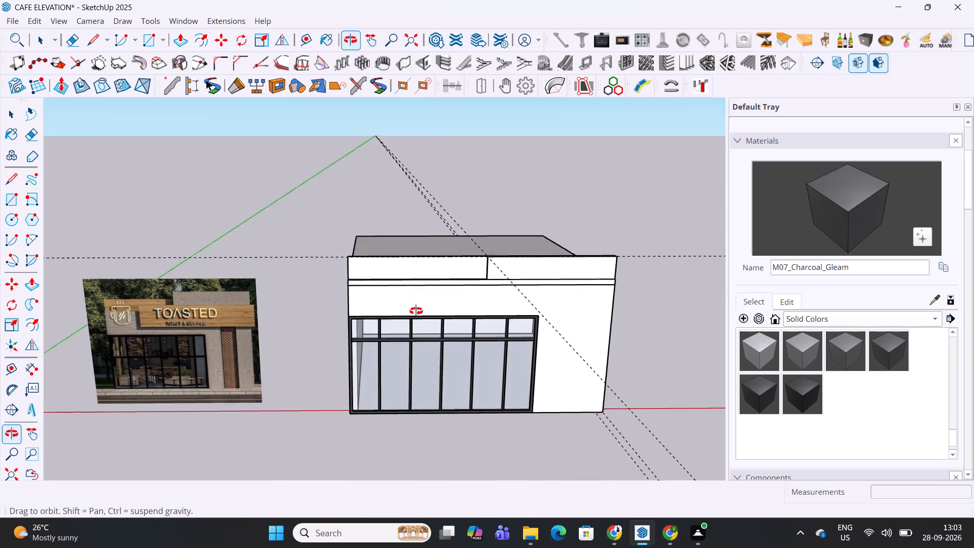
Push/Pull the top of the copied parapet panel up 1' so it stands taller than the original.
middle_drag(416, 311, 423, 395)
scroll(549, 277, up, 10)
double_click(512, 313)
key(p)
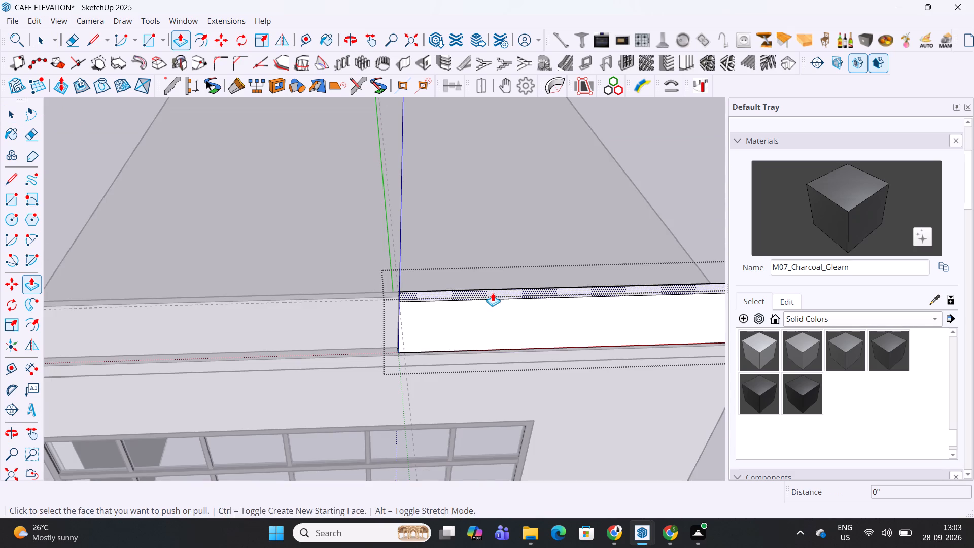
click(493, 293)
text(1')
key(Return)
key(space)
scroll(482, 269, down, 7)
key(Escape)
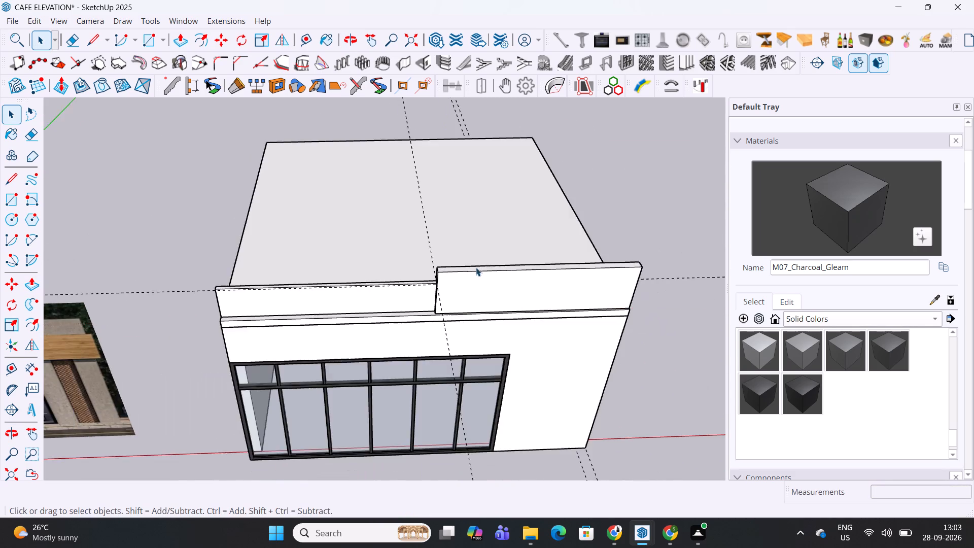
key(Escape)
Move the lower parapet panel back 3", placing its front face in line with the taller panel's back face.
scroll(458, 281, down, 4)
middle_drag(447, 359, 457, 262)
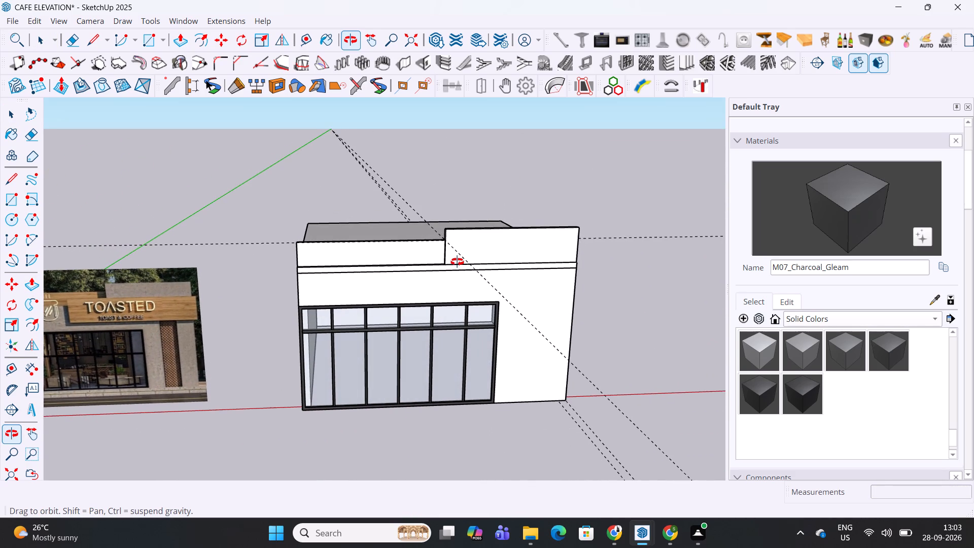
middle_drag(457, 262, 605, 394)
scroll(476, 248, up, 11)
scroll(474, 298, up, 3)
middle_drag(473, 297, 659, 303)
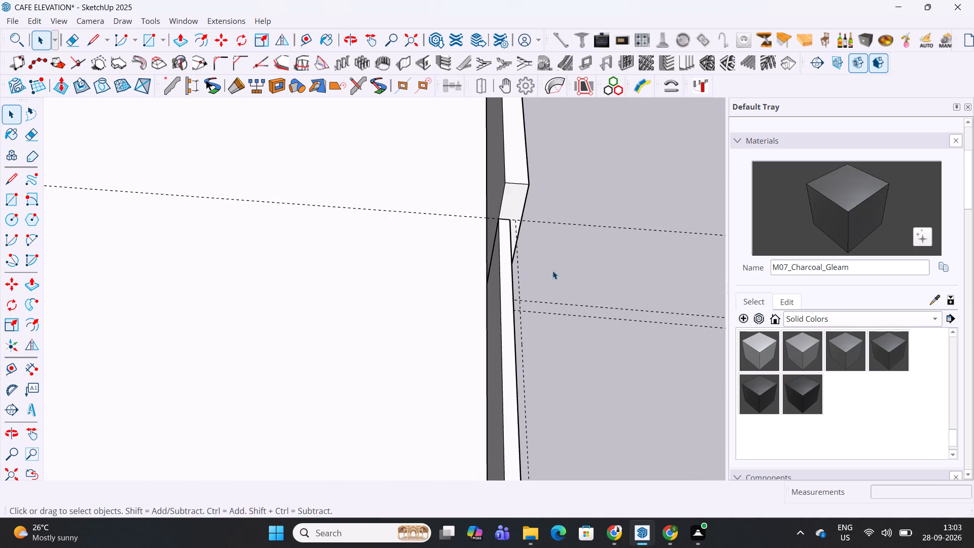
middle_drag(506, 253, 489, 326)
click(488, 326)
scroll(490, 307, up, 9)
key(m)
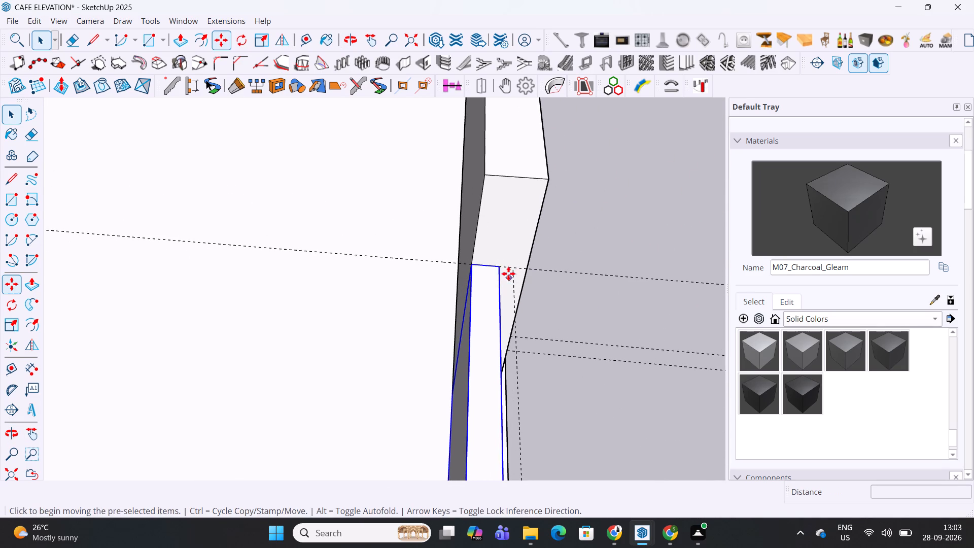
click(502, 269)
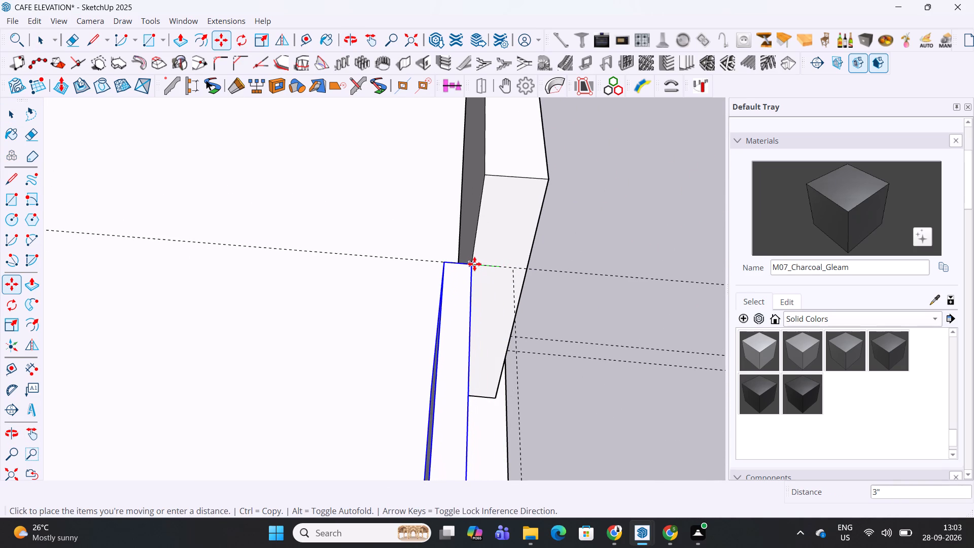
click(475, 264)
Push/Pull the inner end of the lower parapet panel about 7" so it overlaps behind the taller panel.
middle_drag(440, 288, 840, 290)
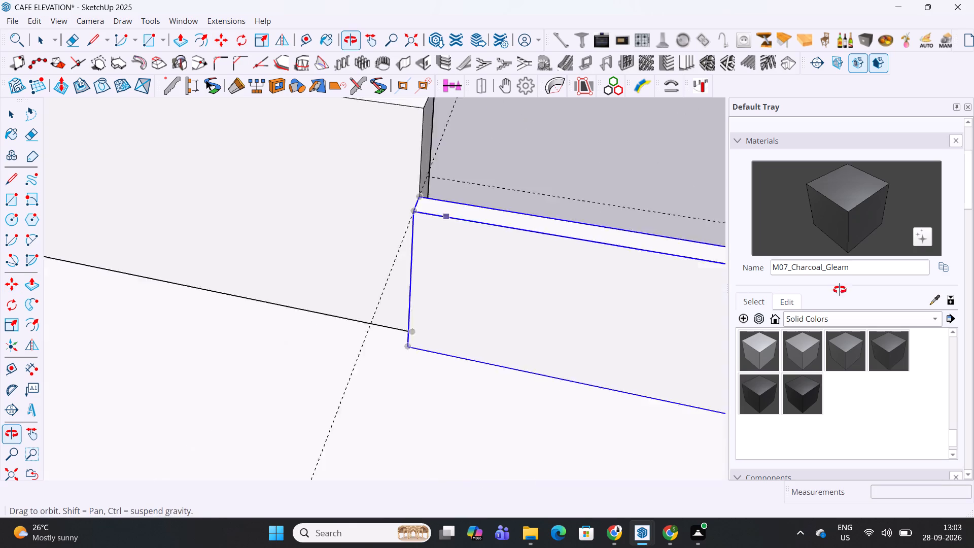
middle_drag(840, 290, 933, 287)
middle_drag(422, 224, 656, 246)
key(space)
double_click(366, 231)
key(p)
click(368, 234)
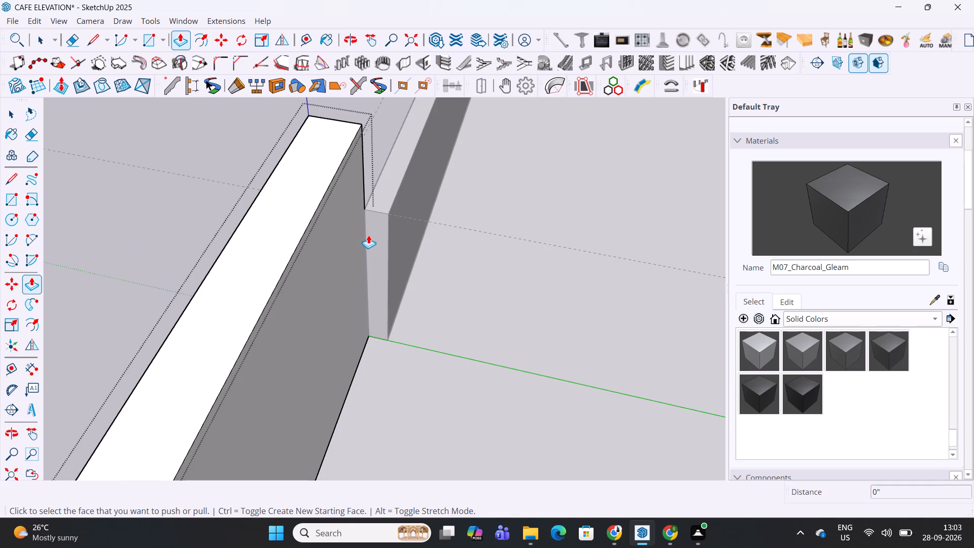
key(space)
key(Escape)
double_click(376, 232)
key(p)
click(374, 245)
click(354, 285)
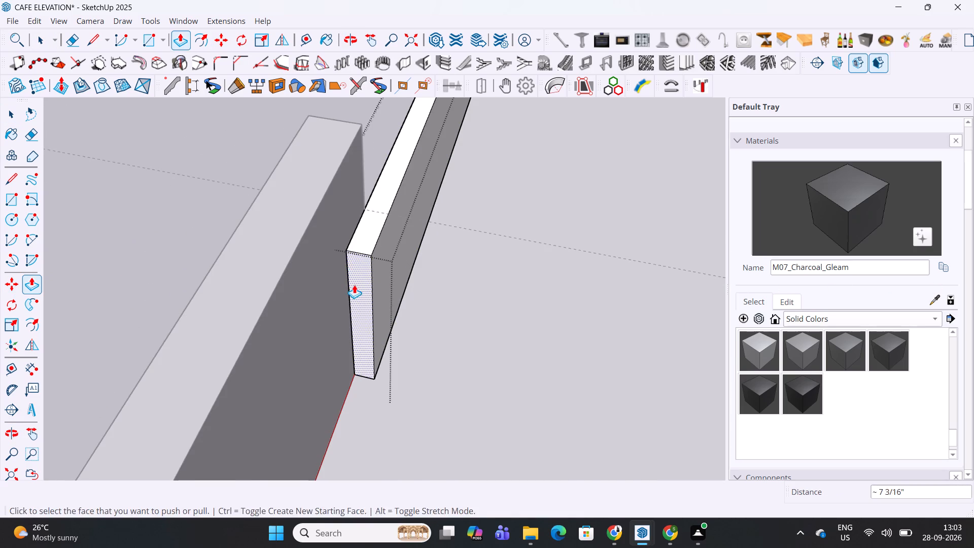
key(space)
key(Escape)
Examine the stepped parapet from the front and at an angle, beside the reference image.
scroll(463, 273, down, 7)
middle_drag(277, 246, 726, 138)
scroll(553, 169, down, 6)
middle_drag(466, 258, 531, 232)
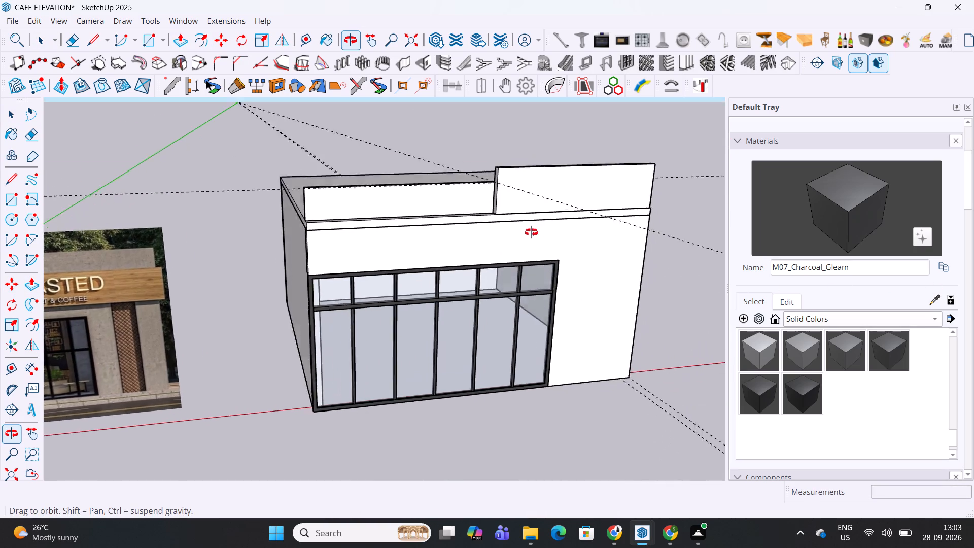
middle_drag(531, 232, 558, 198)
scroll(549, 217, down, 6)
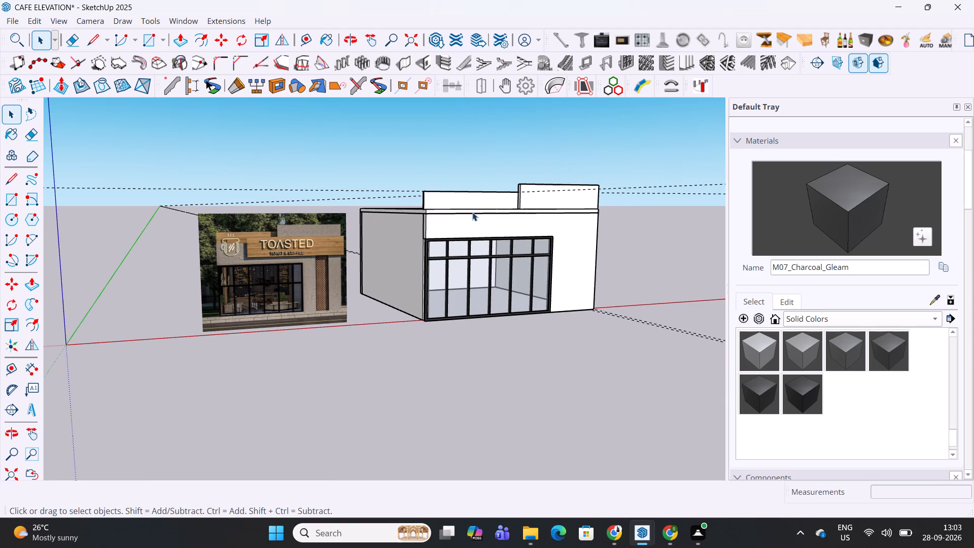
Save the café model.
middle_drag(472, 212, 439, 222)
key(ctrl+s)
Place vertical guides on the facade, 2' in from the wall's outer edge and 2' out from the window frame's side.
scroll(502, 236, up, 2)
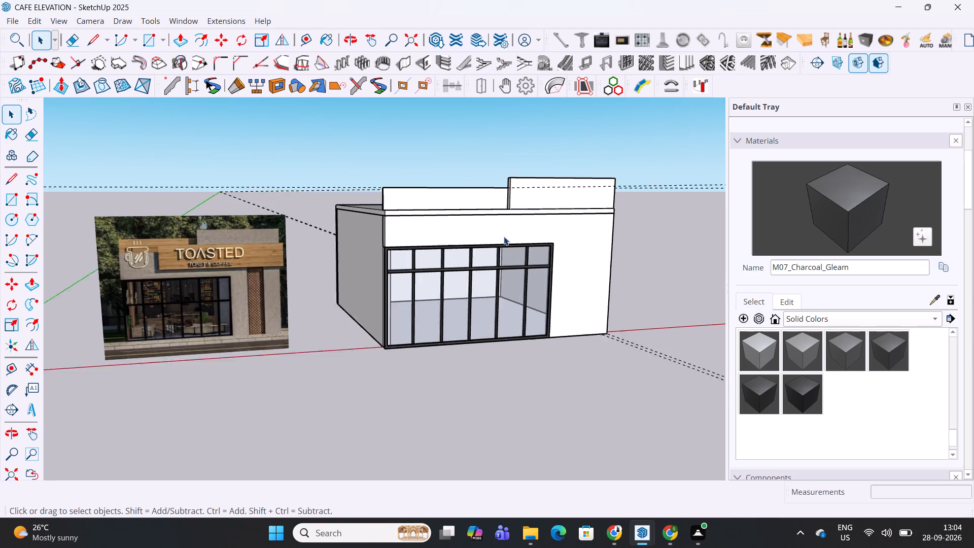
scroll(504, 236, up, 2)
middle_drag(557, 228, 516, 214)
scroll(516, 213, down, 2)
shift+middle_drag(516, 212, 484, 221)
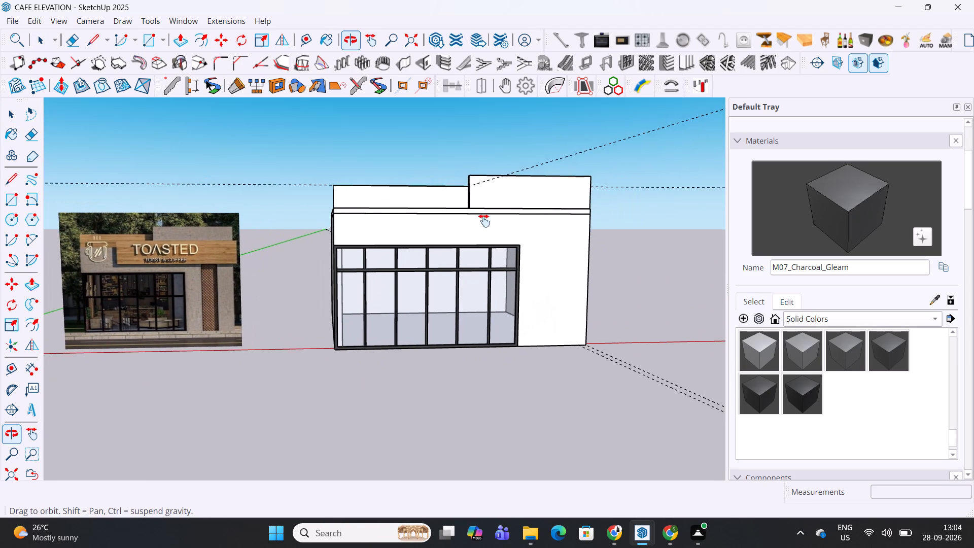
shift+middle_drag(484, 221, 489, 223)
scroll(605, 271, up, 4)
key(t)
click(589, 275)
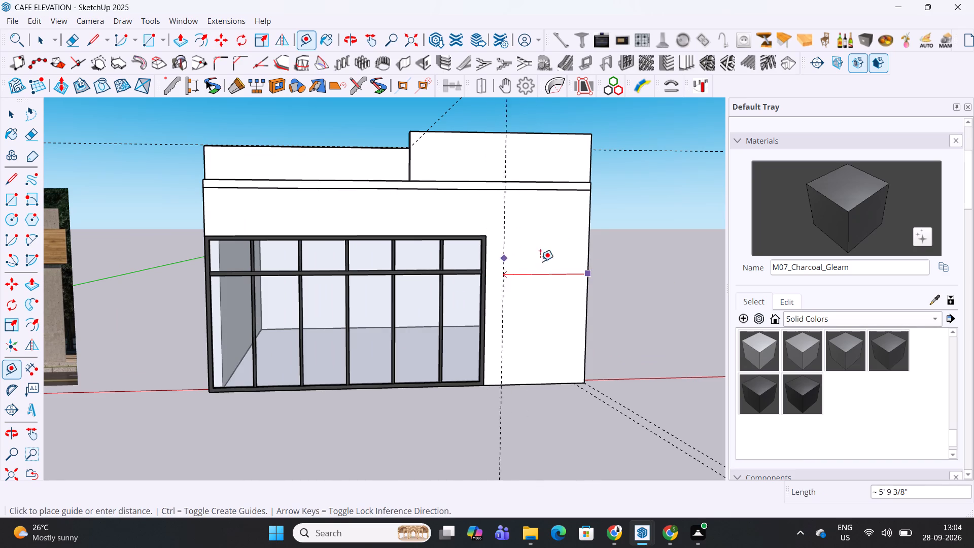
text(2')
key(Return)
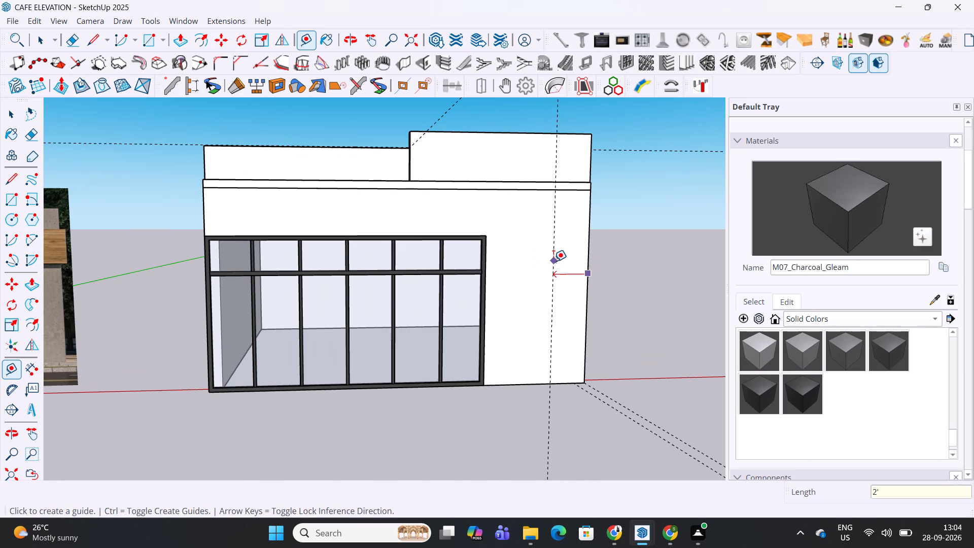
scroll(483, 262, up, 3)
click(489, 256)
text(2')
key(Return)
Add a second guide 3" from each vertical guide, each offset toward the space between the two.
click(528, 259)
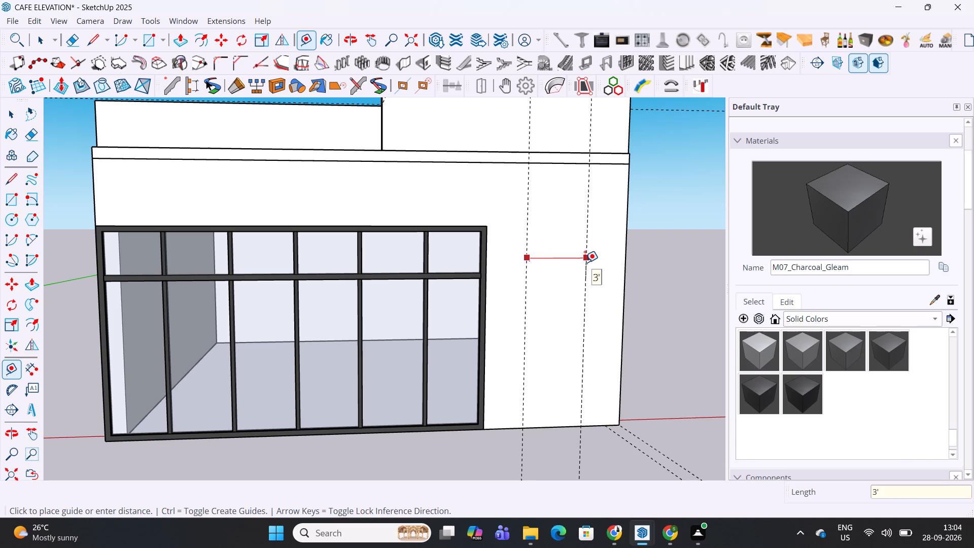
key(3)
key(Return)
scroll(565, 262, up, 3)
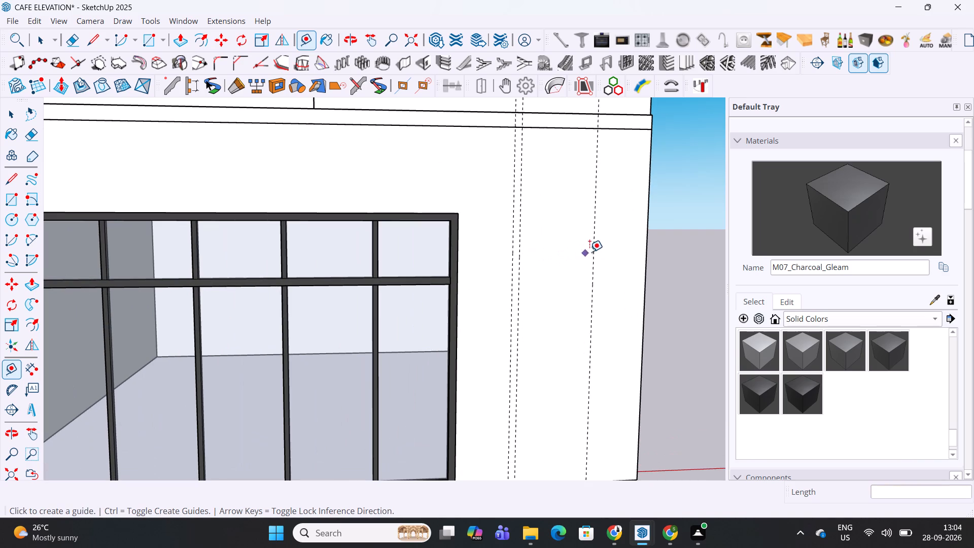
click(594, 248)
key(3)
key(Return)
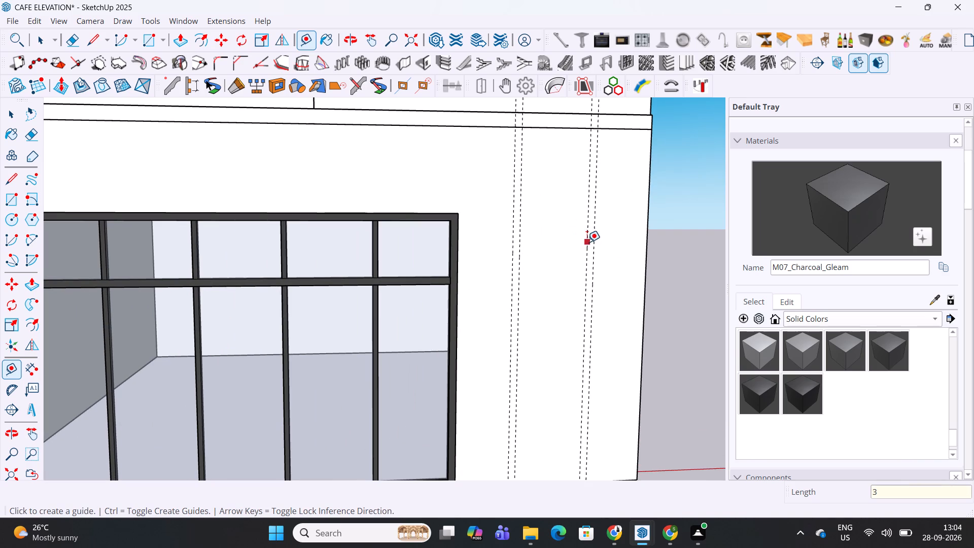
click(588, 242)
key(space)
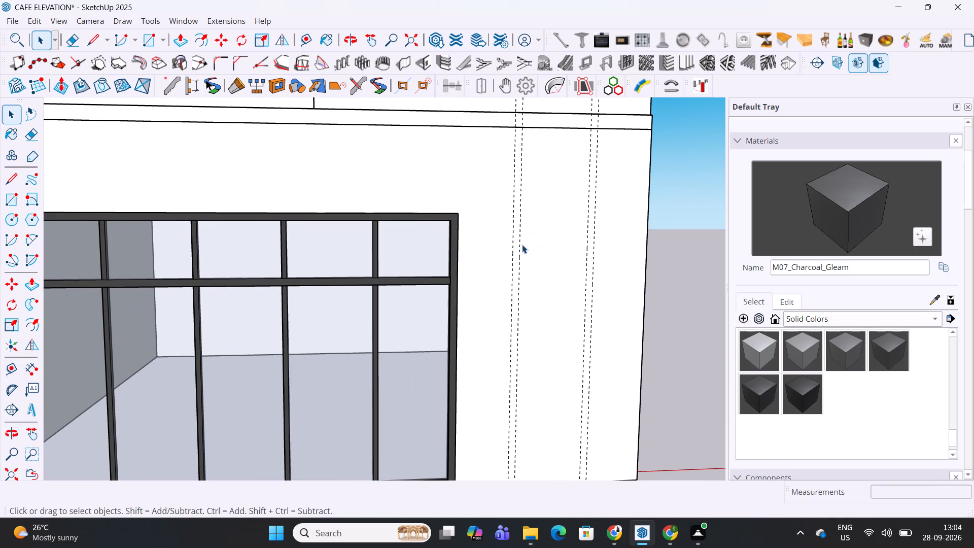
Draw a 2' 3" by 10' rectangle on the wall, from the farther window-side guide's base to the window frame's top corner.
scroll(522, 245, down, 13)
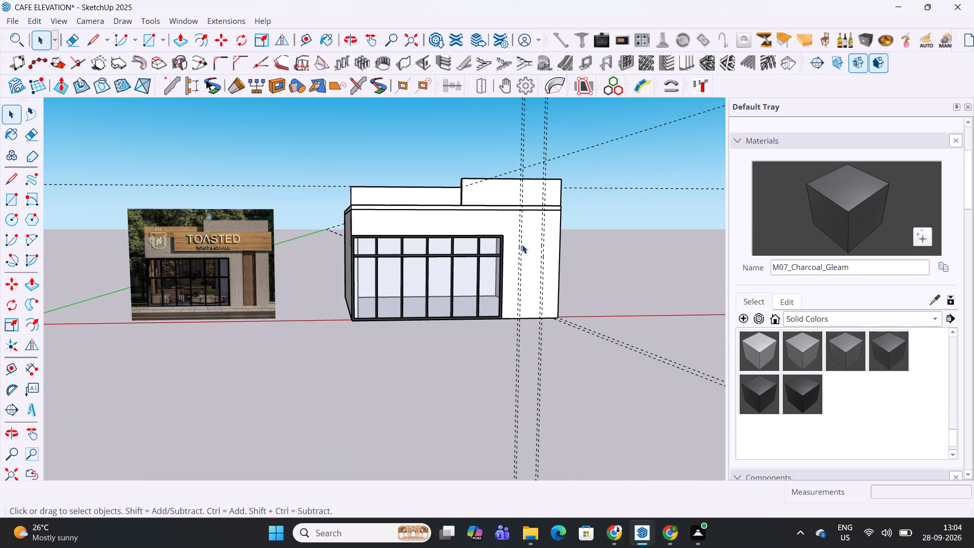
scroll(522, 245, up, 1)
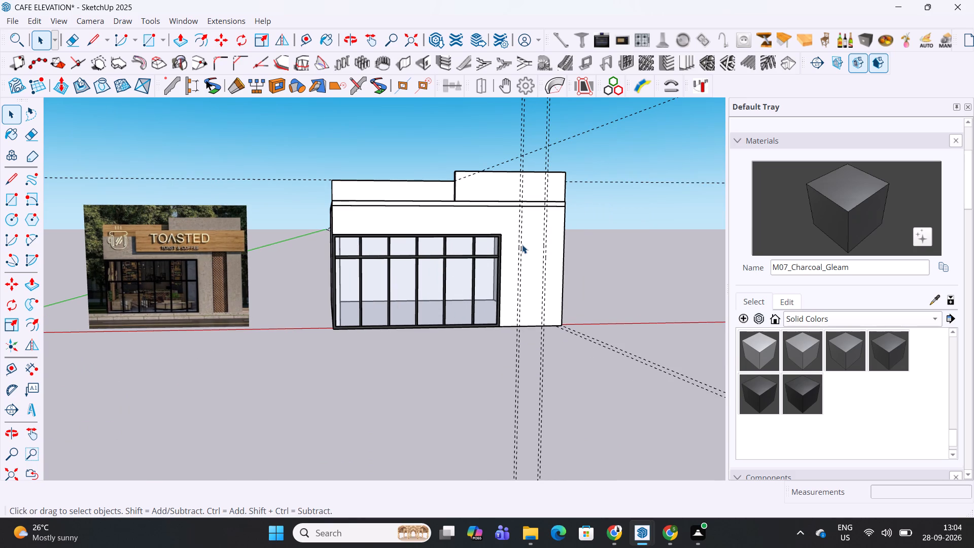
shift+middle_drag(522, 245, 566, 255)
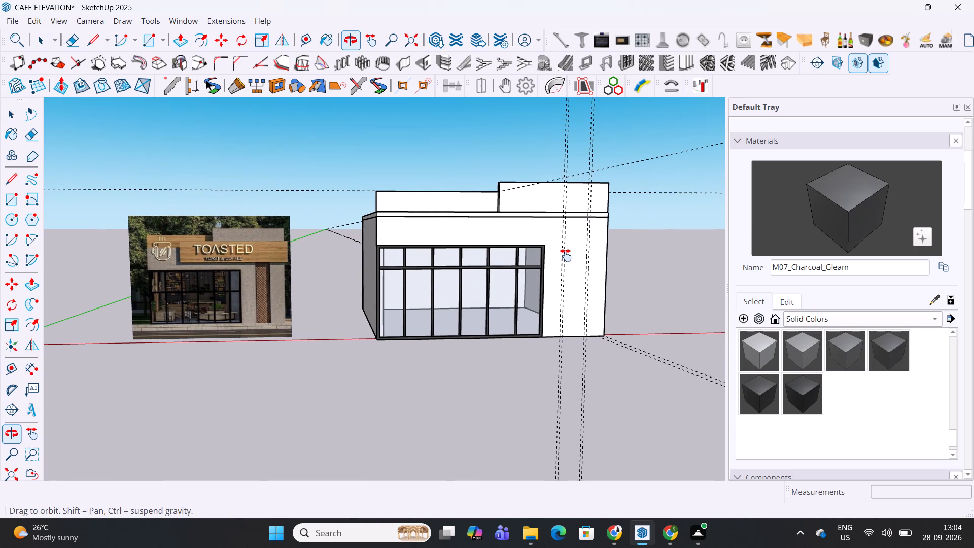
shift+middle_drag(566, 255, 574, 258)
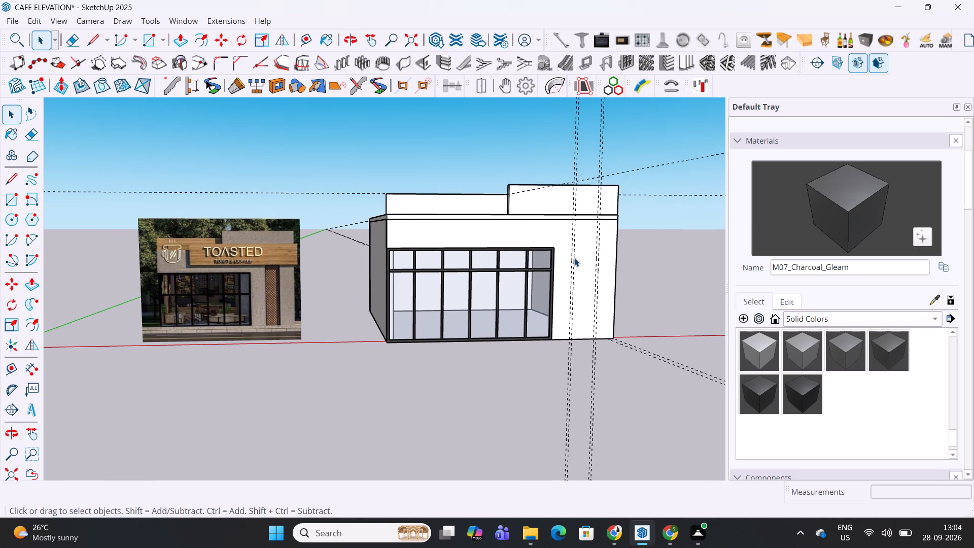
scroll(574, 258, up, 1)
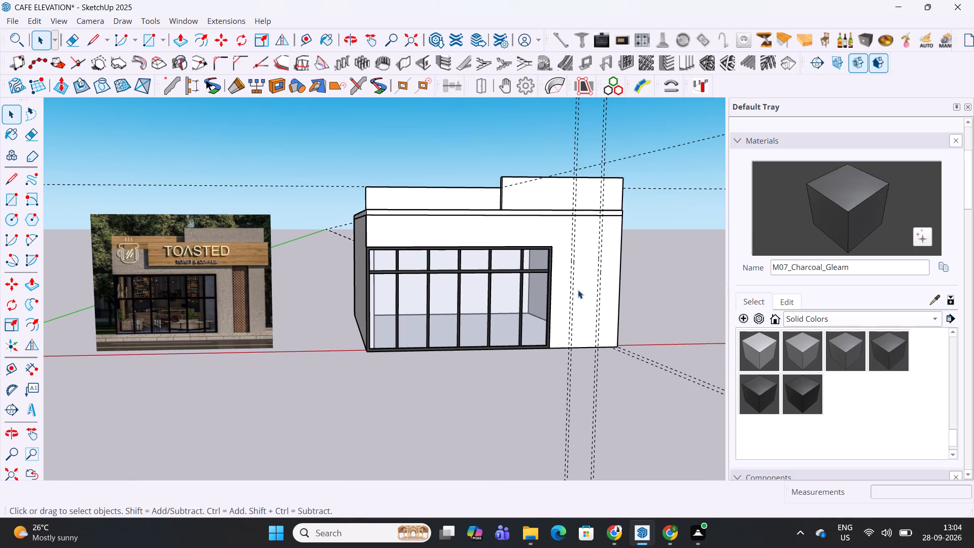
key(r)
scroll(570, 337, up, 2)
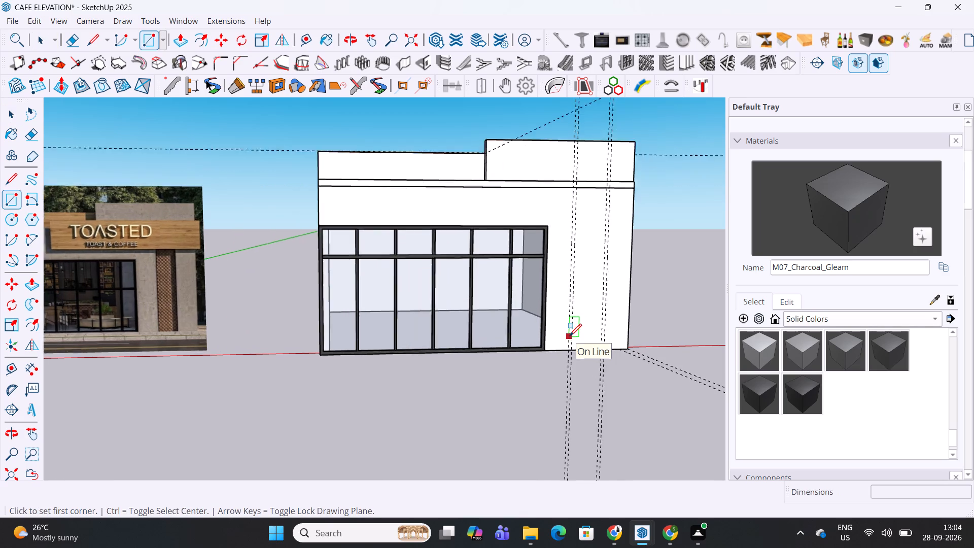
scroll(570, 337, up, 3)
click(575, 354)
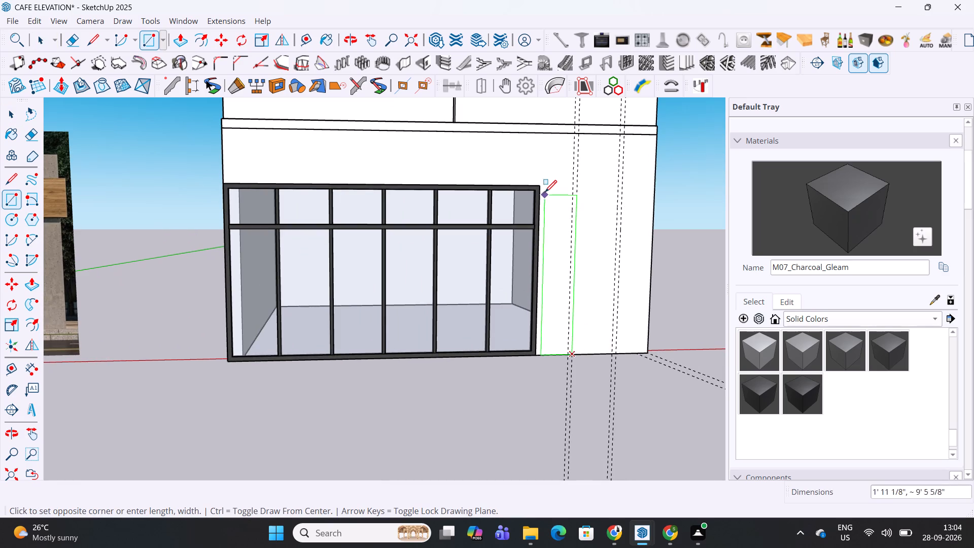
scroll(541, 186, up, 14)
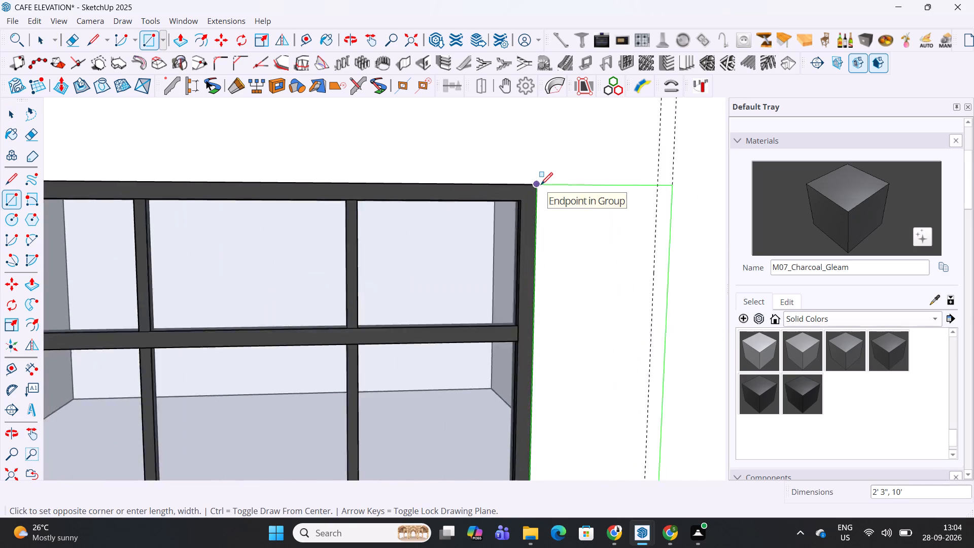
scroll(541, 186, up, 2)
click(533, 189)
Push/Pull the rectangular strip beside the window 3" outward from the facade.
scroll(533, 188, down, 7)
key(p)
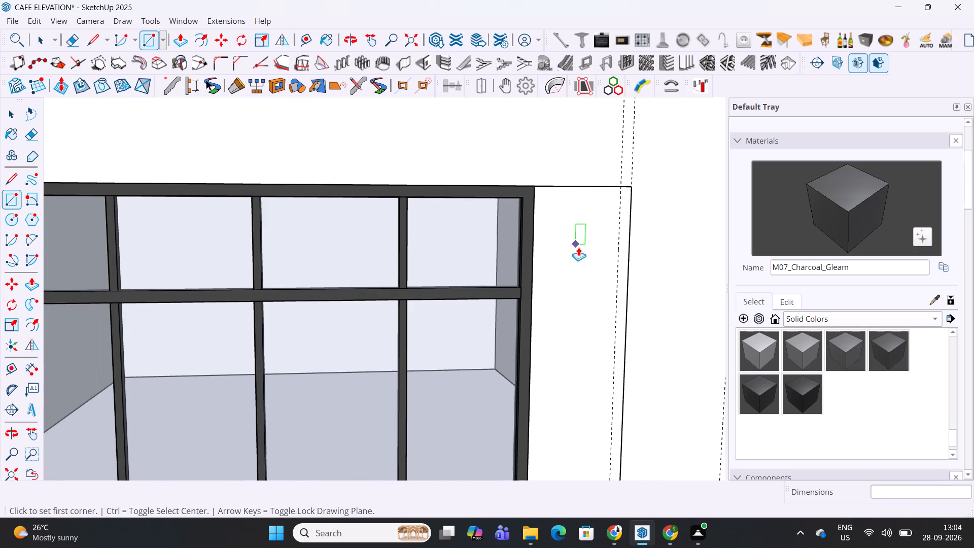
click(585, 258)
key(3)
key(Return)
Push/Pull the top of the strip up 3' to meet the underside of the roof slab.
middle_drag(569, 183, 571, 268)
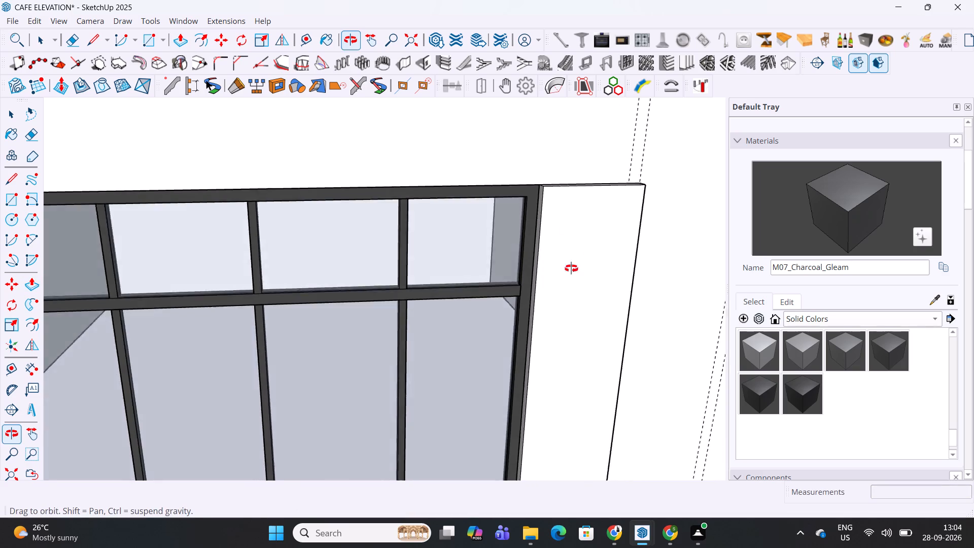
middle_drag(571, 268, 559, 317)
click(572, 201)
scroll(572, 201, down, 6)
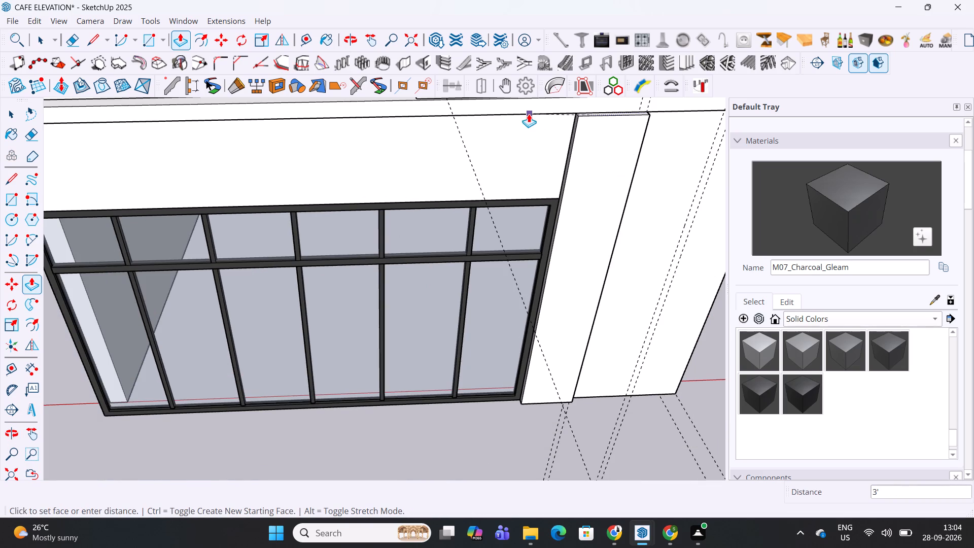
scroll(528, 113, down, 8)
middle_drag(528, 113, 720, 229)
middle_drag(706, 231, 598, 227)
scroll(596, 228, up, 5)
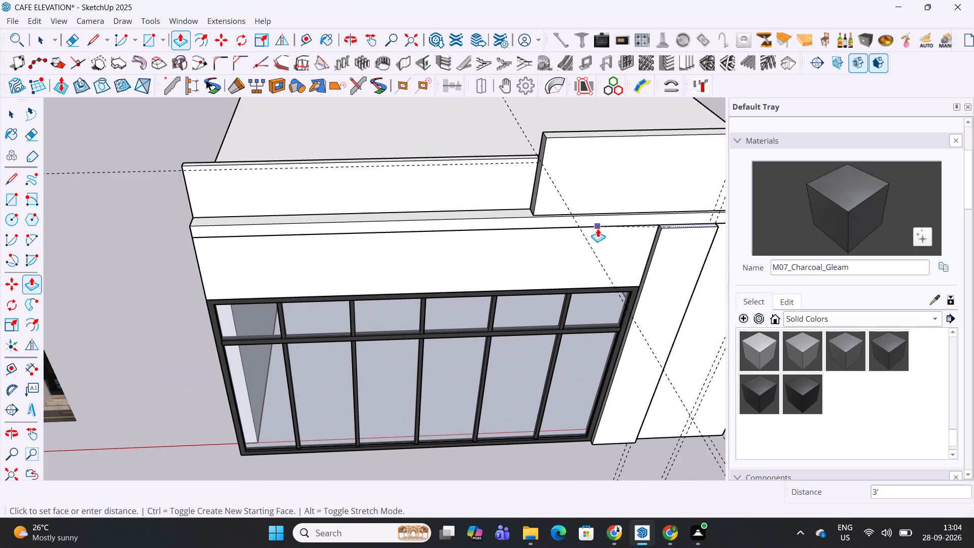
click(544, 229)
Draw a 3" line across the strip's window-facing side, level with the top of the window frame.
shift+middle_drag(660, 244, 588, 241)
scroll(584, 246, up, 2)
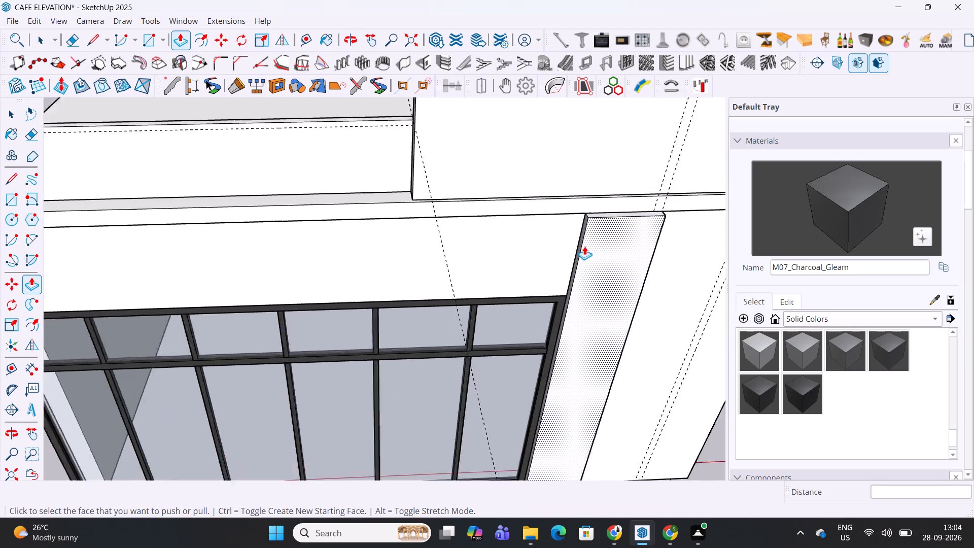
scroll(584, 246, up, 15)
middle_drag(556, 327, 597, 325)
key(l)
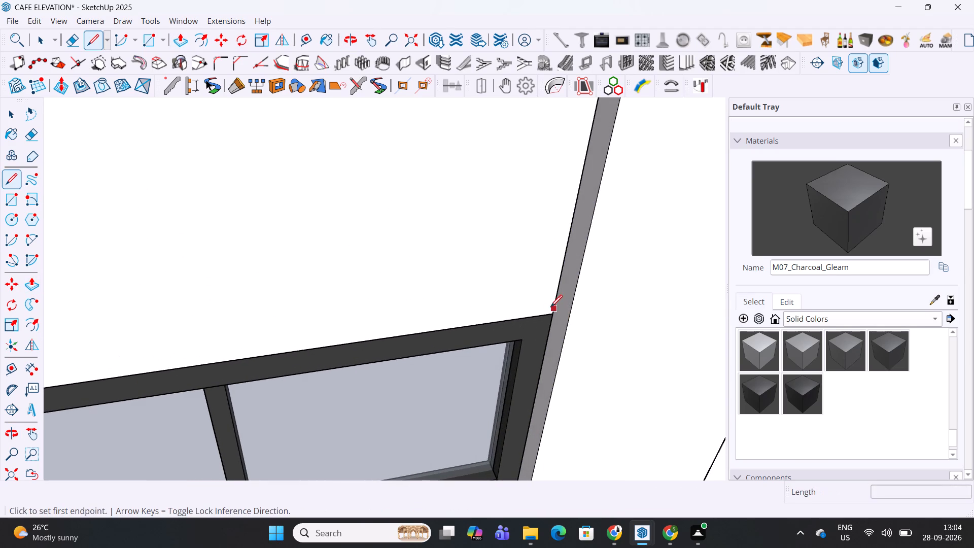
click(552, 312)
click(566, 332)
Push/Pull the upper part of the strip's side 18' across above the window to the far end of the facade.
key(p)
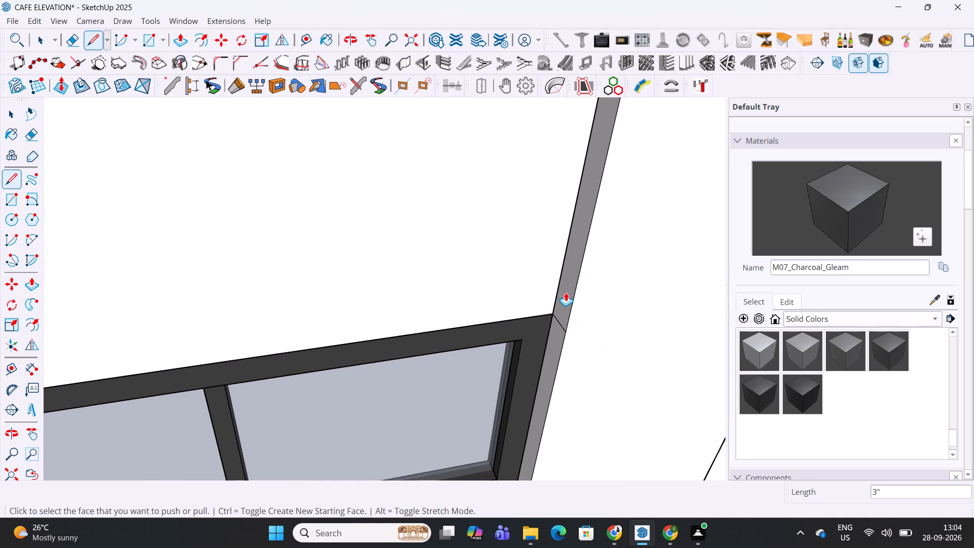
click(570, 281)
scroll(403, 252, down, 19)
shift+middle_drag(305, 262, 634, 222)
shift+middle_drag(657, 221, 667, 220)
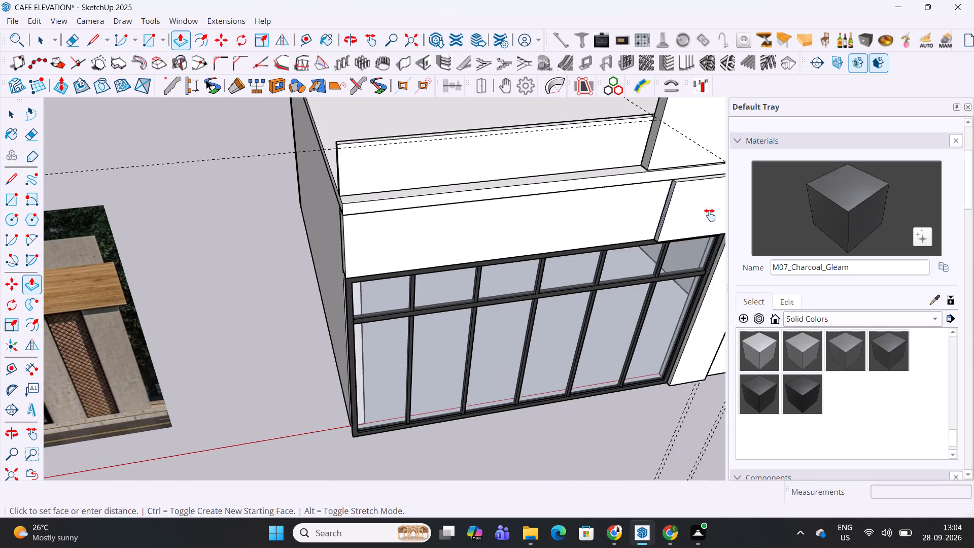
shift+middle_click(707, 216)
click(351, 199)
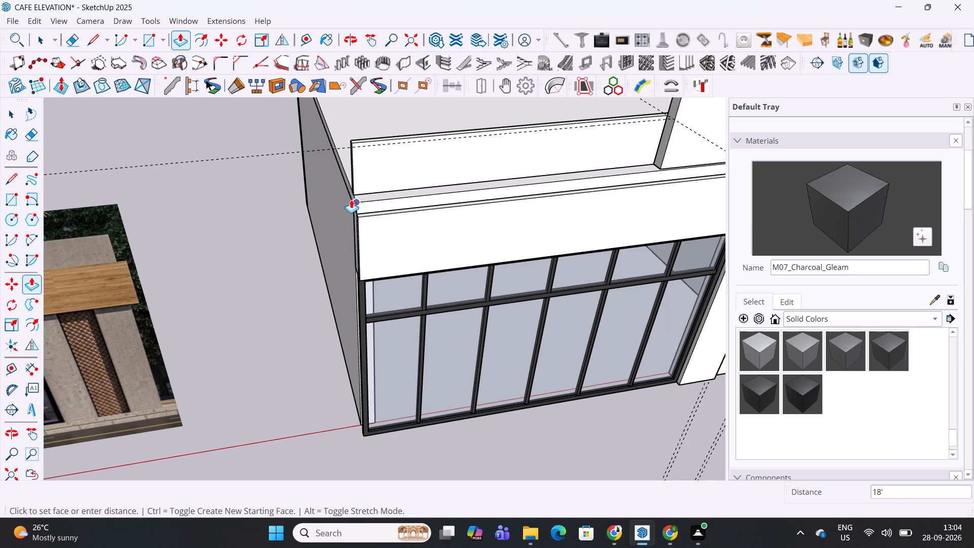
Push/Pull the top of the projecting band up 6" to align with the top edge of the roof slab.
scroll(430, 188, down, 8)
shift+middle_drag(432, 243, 479, 276)
middle_drag(479, 276, 463, 219)
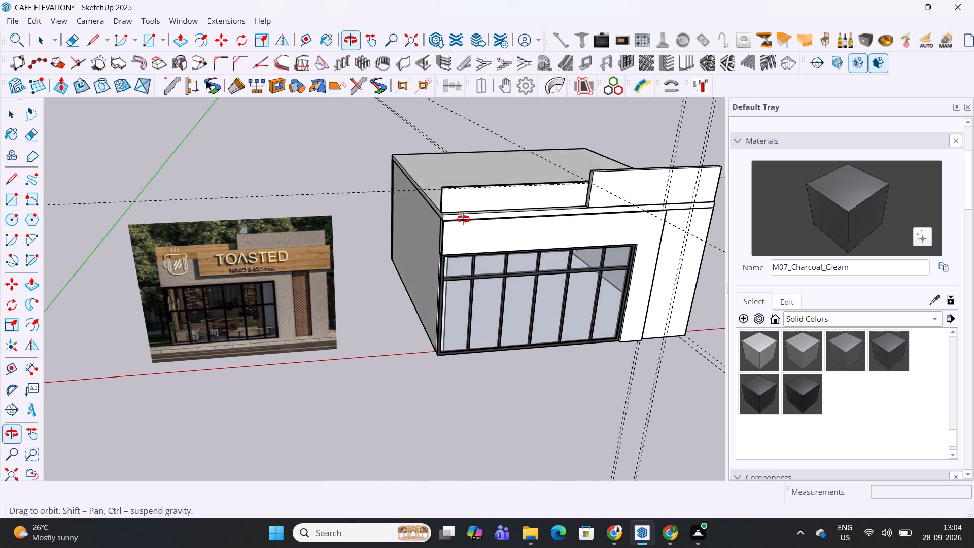
middle_drag(463, 219, 473, 181)
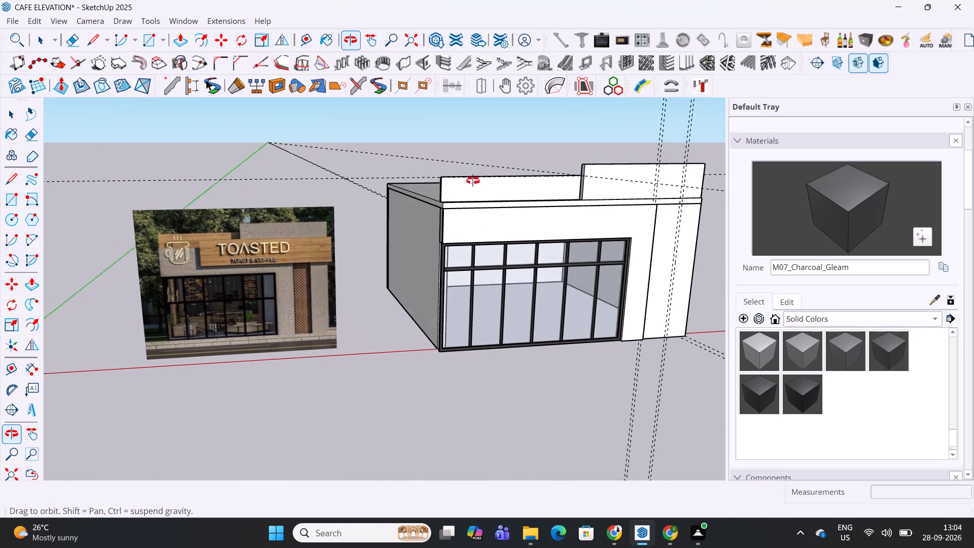
middle_drag(473, 181, 645, 222)
scroll(492, 210, up, 9)
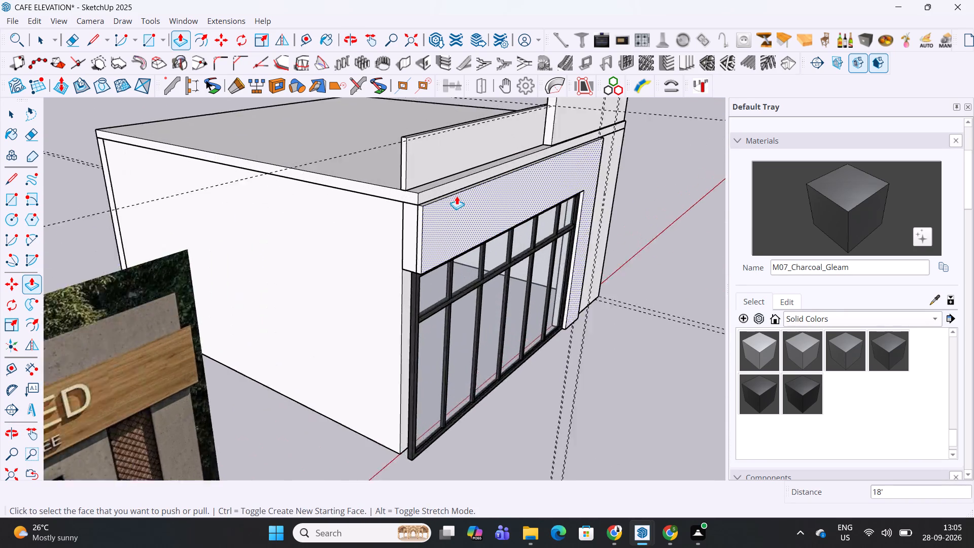
scroll(457, 196, up, 2)
click(447, 194)
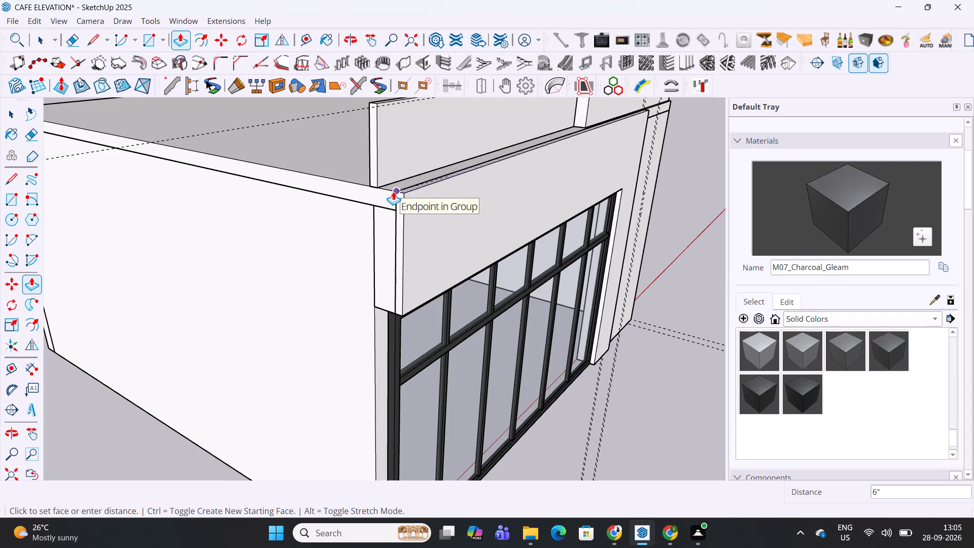
click(393, 191)
Select the whole L-shaped surround above and beside the window and make it a group.
scroll(454, 191, down, 7)
middle_drag(599, 201, 399, 105)
scroll(399, 149, down, 5)
middle_drag(453, 181, 468, 266)
middle_drag(468, 266, 464, 281)
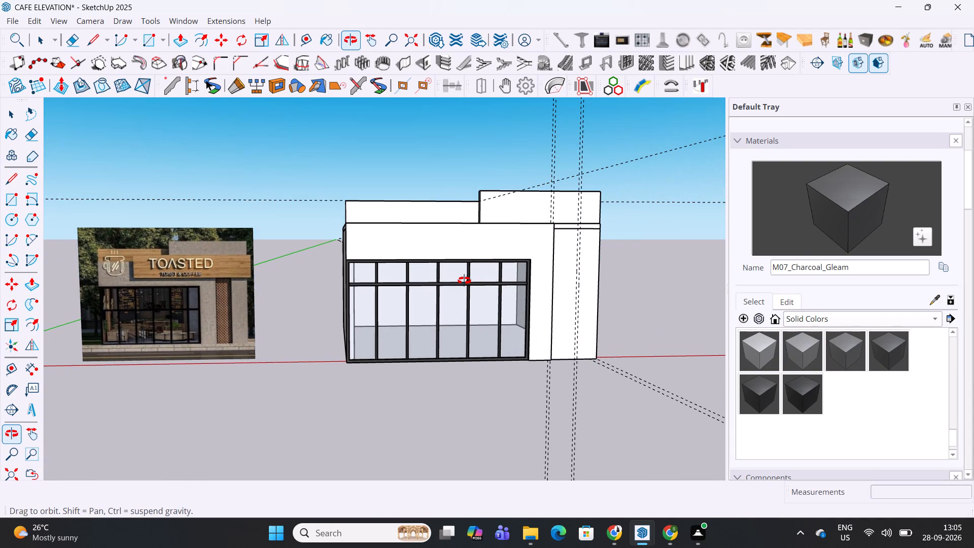
middle_drag(464, 281, 426, 273)
key(space)
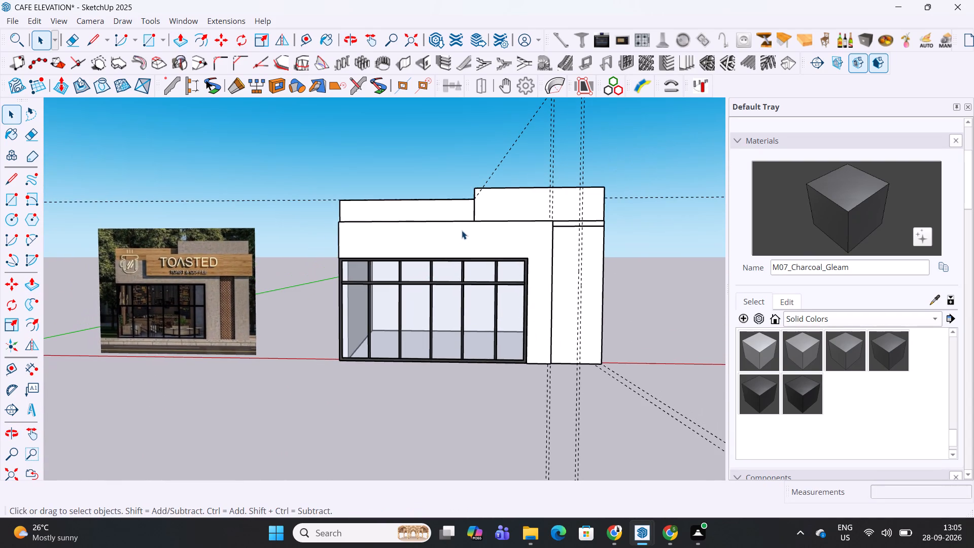
triple_click(460, 236)
click(460, 236)
right_click(460, 236)
click(508, 355)
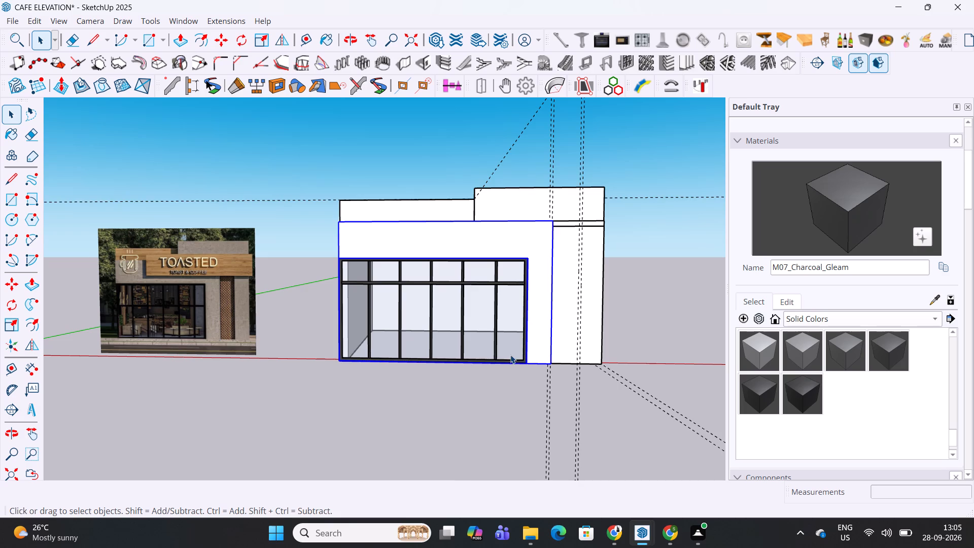
scroll(608, 370, up, 1)
click(670, 295)
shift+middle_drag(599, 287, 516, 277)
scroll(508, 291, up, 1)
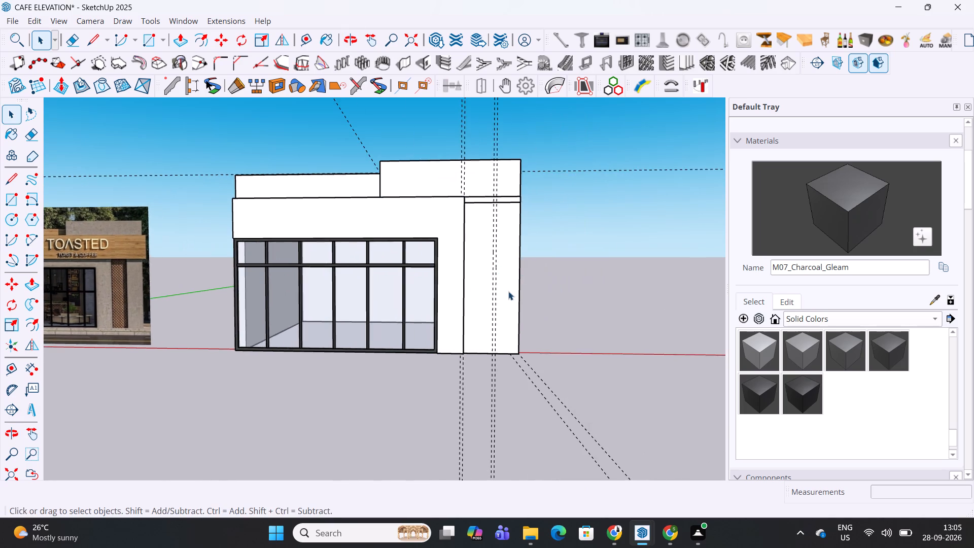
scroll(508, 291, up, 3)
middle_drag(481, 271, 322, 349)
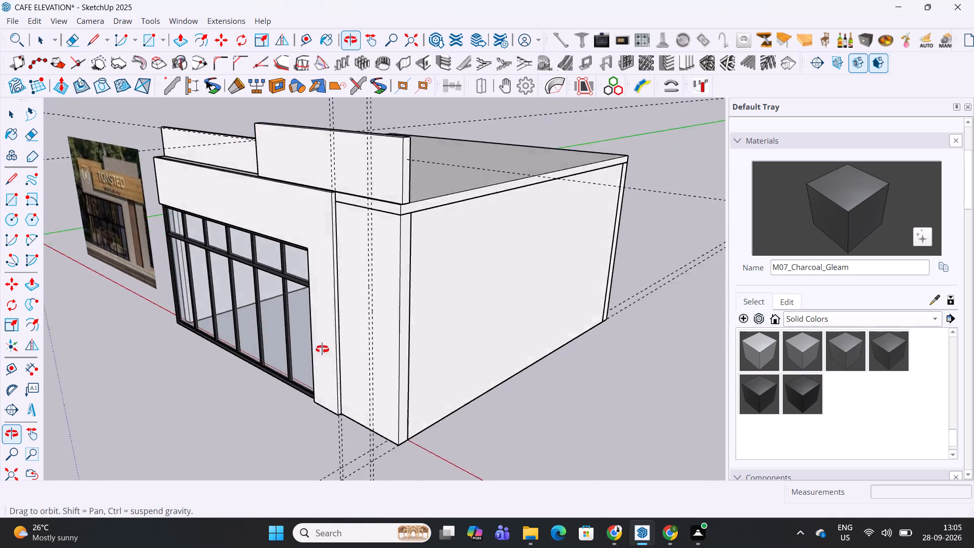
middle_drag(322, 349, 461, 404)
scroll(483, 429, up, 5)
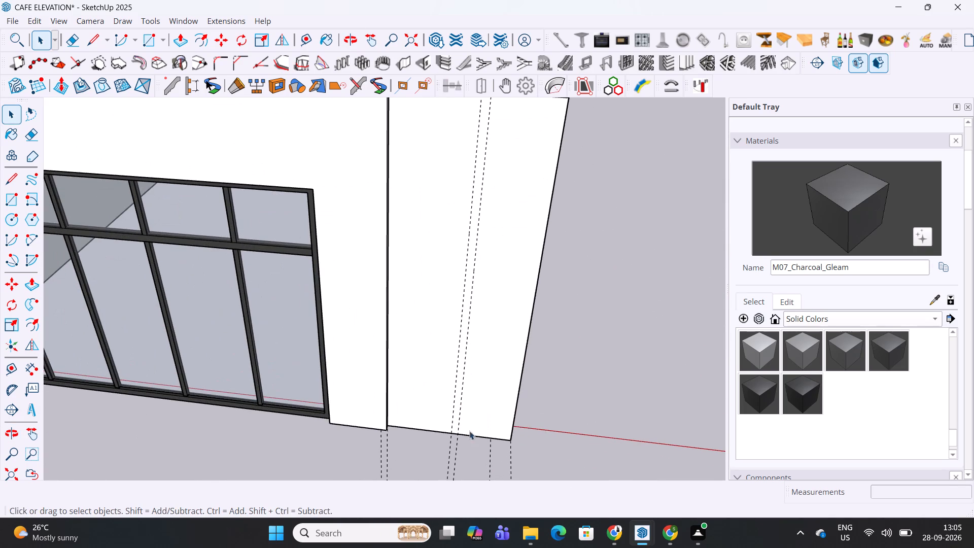
Draw a 2' 3" by 13' 6" rectangle on the facade's outer end, from the base guide up to the top corner.
key(r)
click(450, 434)
scroll(450, 434, down, 5)
scroll(508, 246, up, 10)
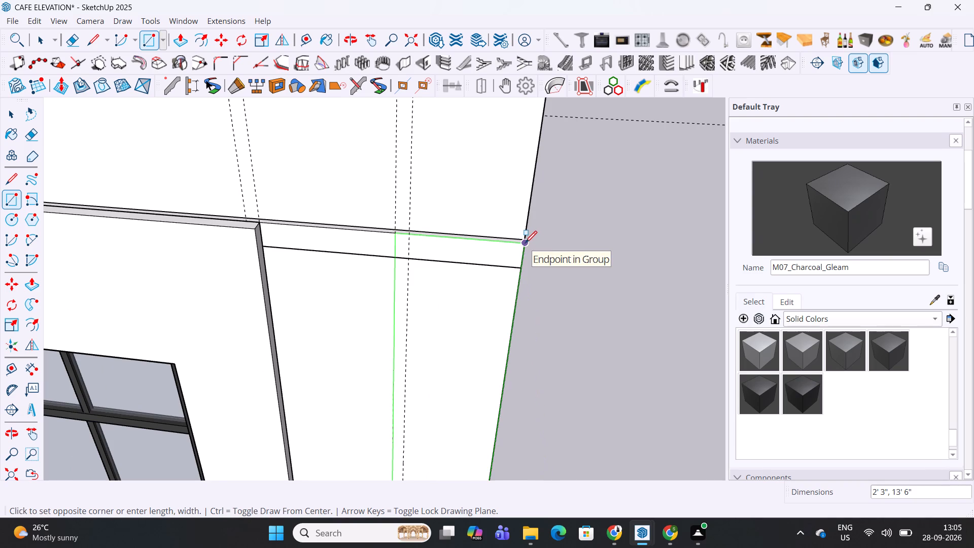
click(525, 244)
Push/Pull the outer-end rectangle forward to match the projection of the surround beside the window.
key(p)
click(447, 257)
click(251, 229)
key(space)
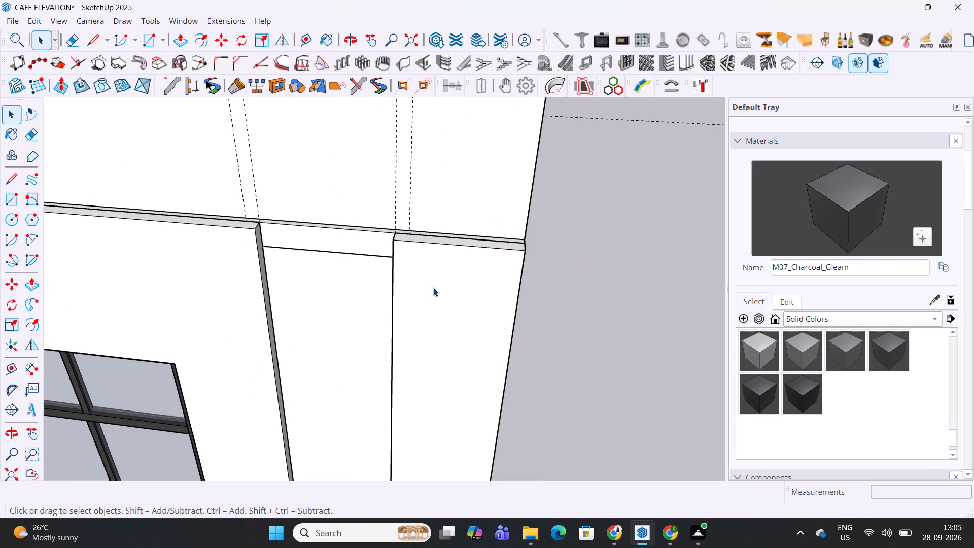
Select the whole pier at the facade's outer end and make it a group.
triple_click(433, 288)
click(433, 288)
right_click(433, 288)
click(475, 410)
click(616, 279)
Draw a sign-board rectangle about 16' 9" by 3' 1" on the band above the window, starting from the pier's outer top corner.
scroll(630, 250, down, 16)
scroll(247, 220, up, 4)
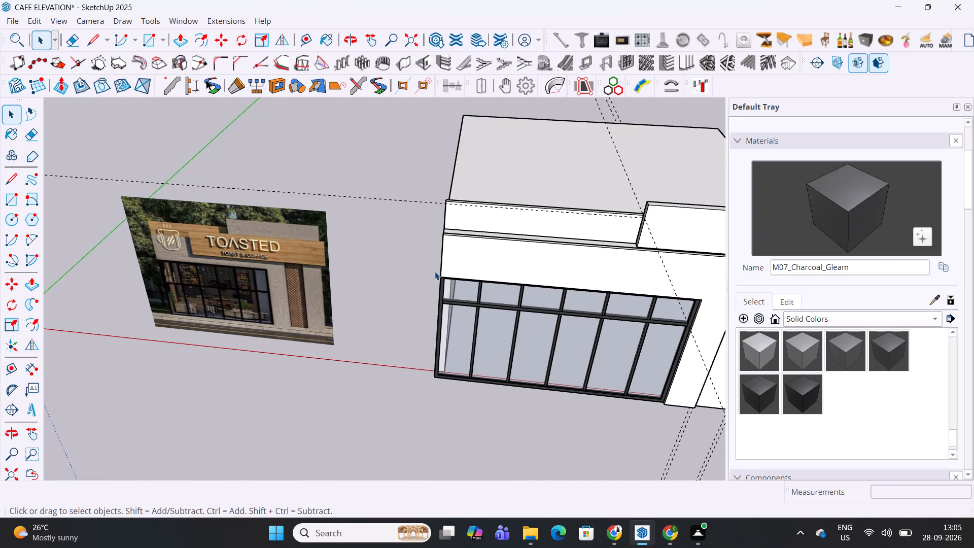
shift+middle_drag(465, 271, 408, 269)
middle_drag(488, 277, 531, 174)
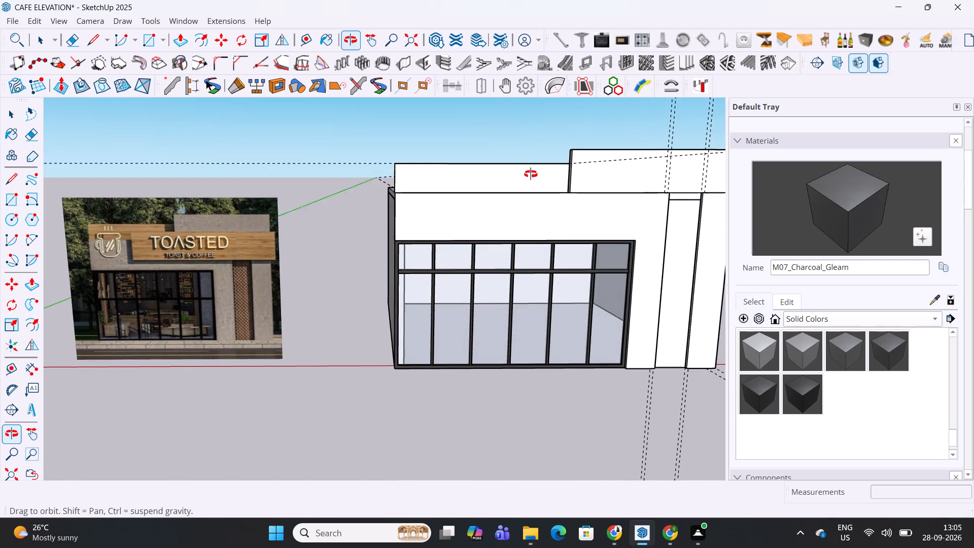
middle_drag(531, 174, 531, 173)
shift+middle_drag(548, 222, 504, 247)
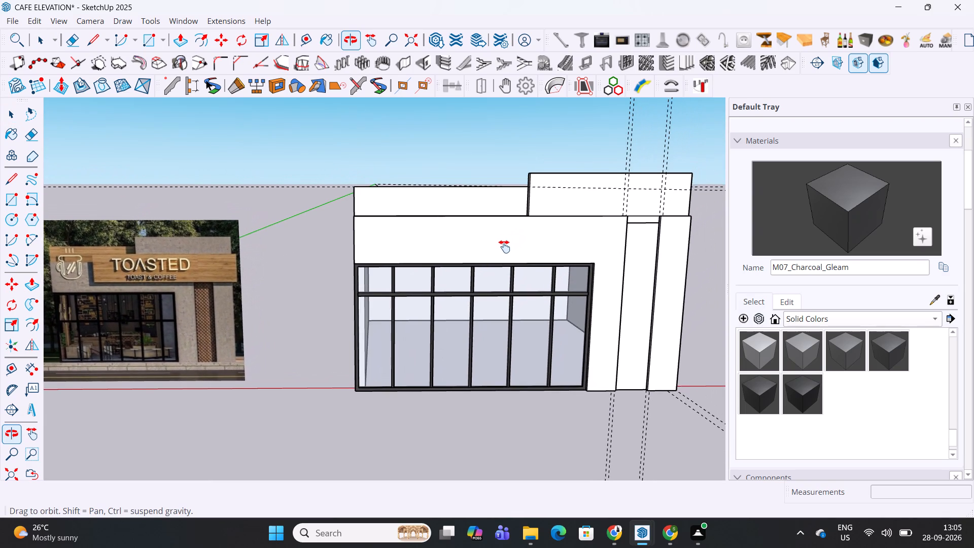
shift+middle_drag(504, 247, 410, 244)
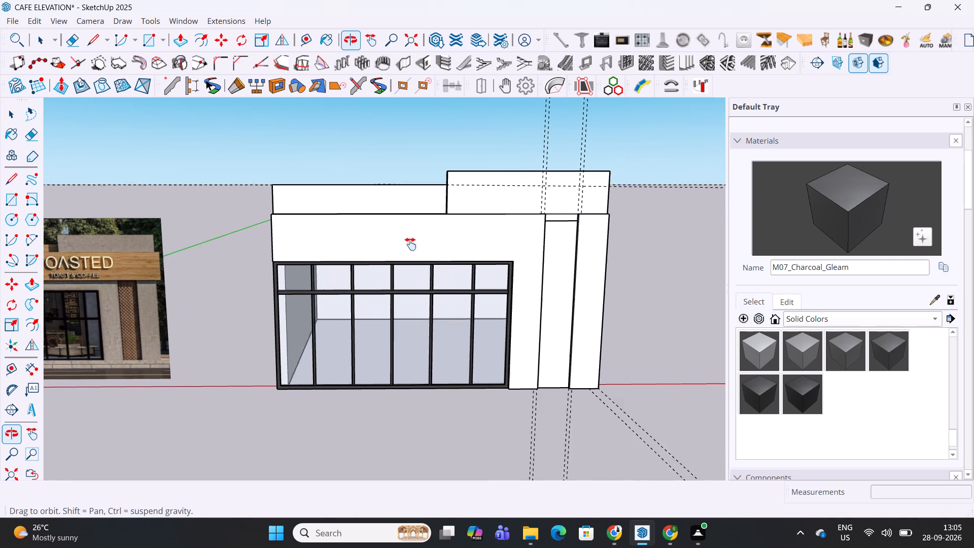
shift+middle_drag(410, 244, 409, 244)
key(r)
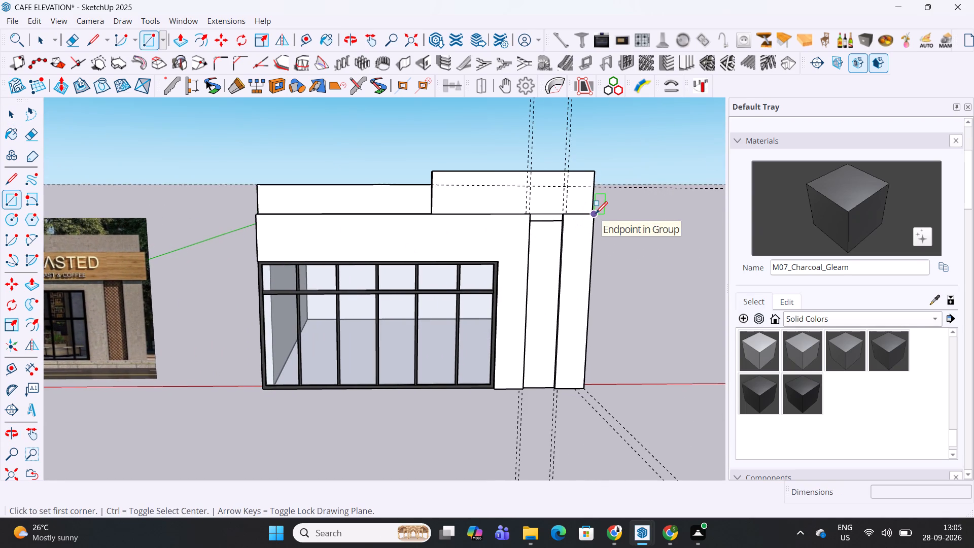
click(596, 215)
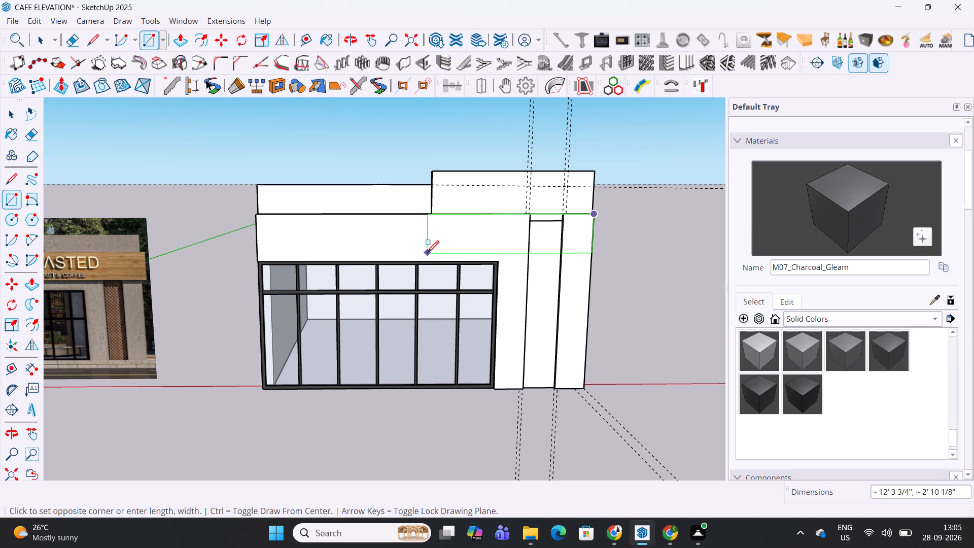
scroll(427, 254, down, 2)
middle_drag(427, 254, 513, 266)
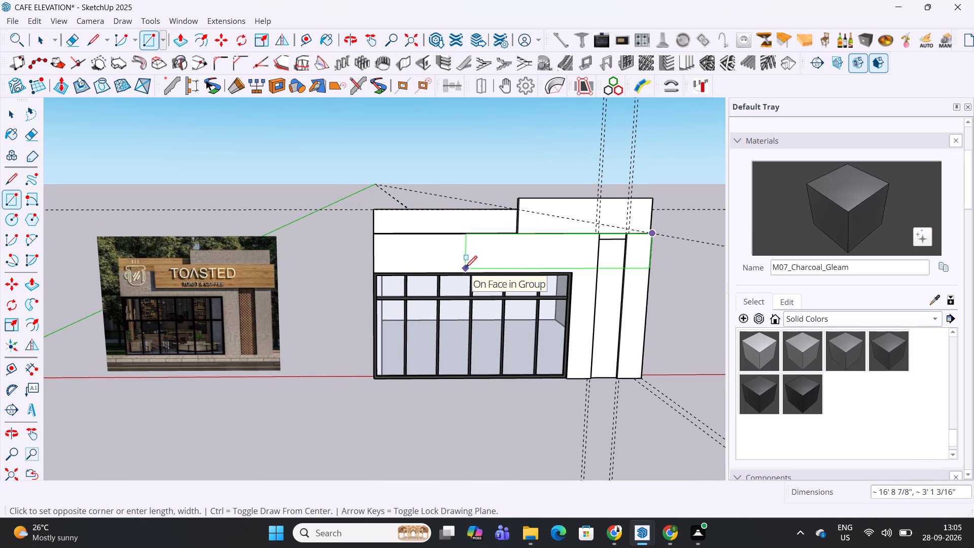
click(465, 269)
Push/Pull the sign-board rectangle 3" out from the facade.
scroll(585, 256, up, 3)
middle_drag(585, 256, 448, 274)
key(p)
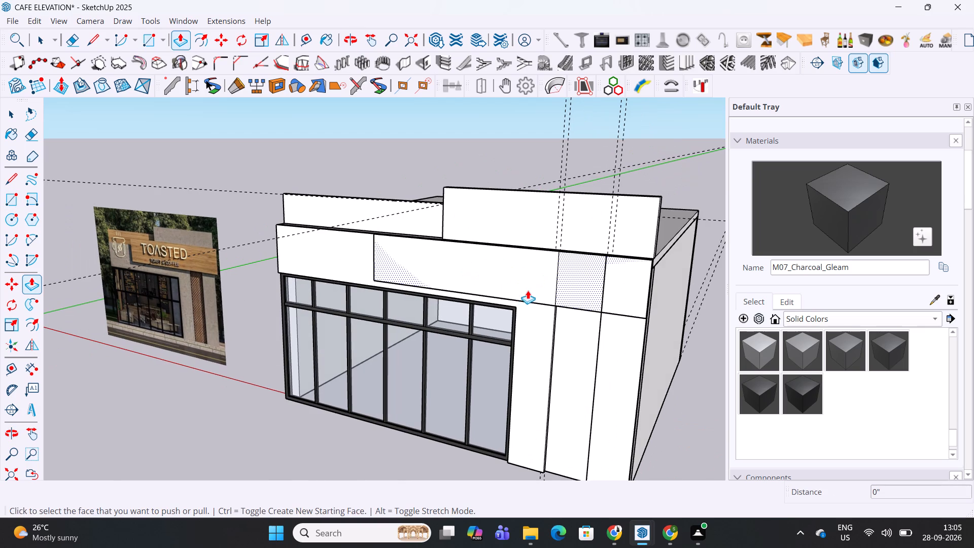
click(528, 290)
key(3)
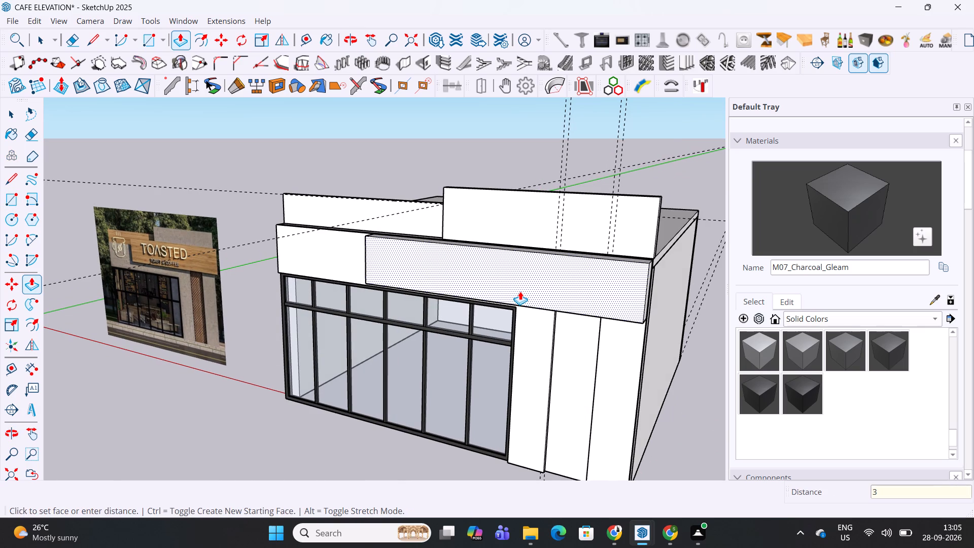
key(Return)
key(space)
Select the whole sign board and make it a group.
triple_click(520, 291)
click(520, 291)
right_click(520, 291)
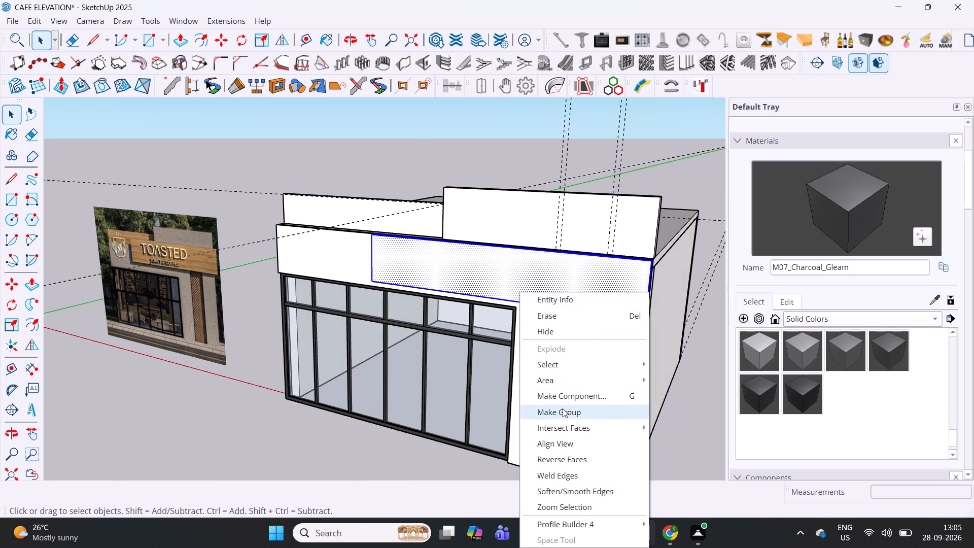
click(563, 410)
click(418, 140)
Inside the sign-board group, Push/Pull the outer end face 4.5" past the side of the building.
middle_drag(528, 252, 393, 230)
scroll(466, 276, up, 5)
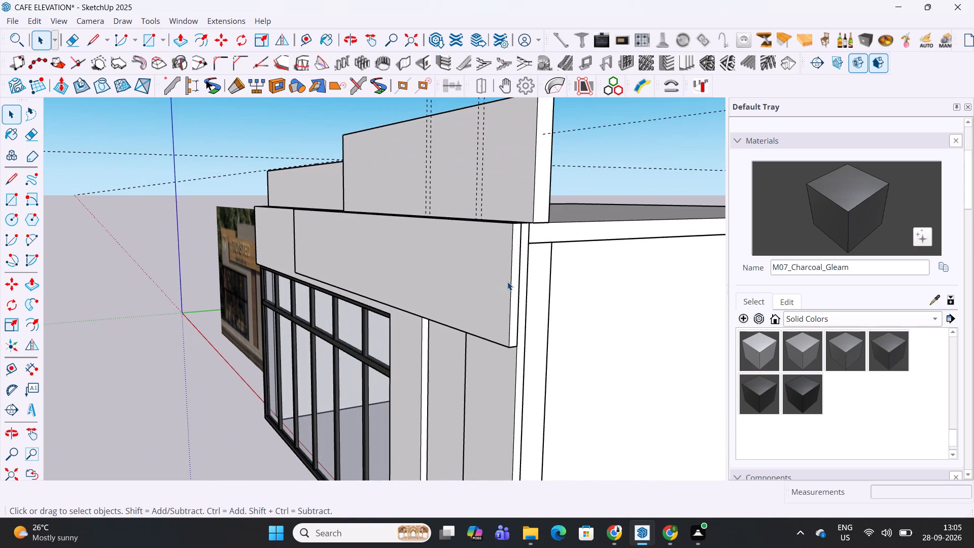
double_click(507, 282)
key(p)
click(516, 282)
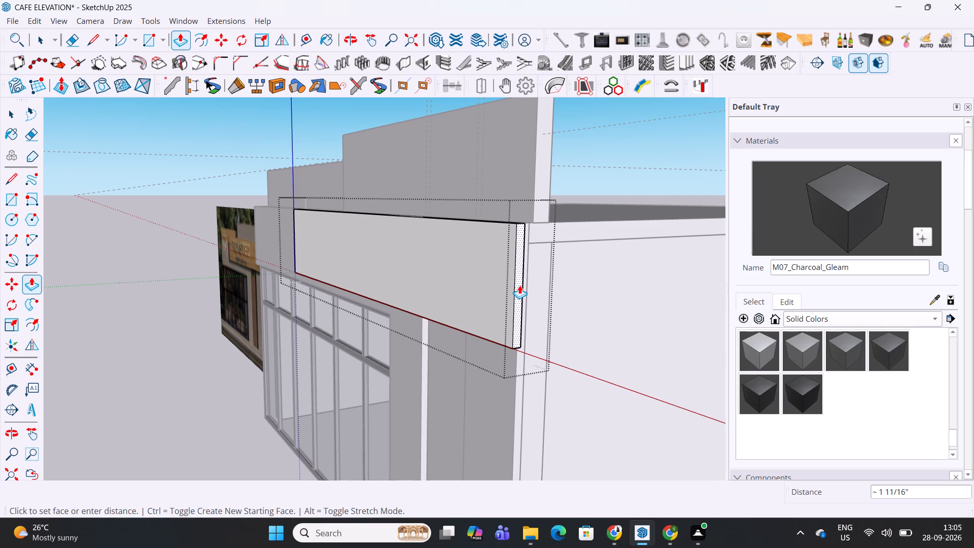
text(4.5)
key(Return)
key(space)
click(584, 191)
key(Escape)
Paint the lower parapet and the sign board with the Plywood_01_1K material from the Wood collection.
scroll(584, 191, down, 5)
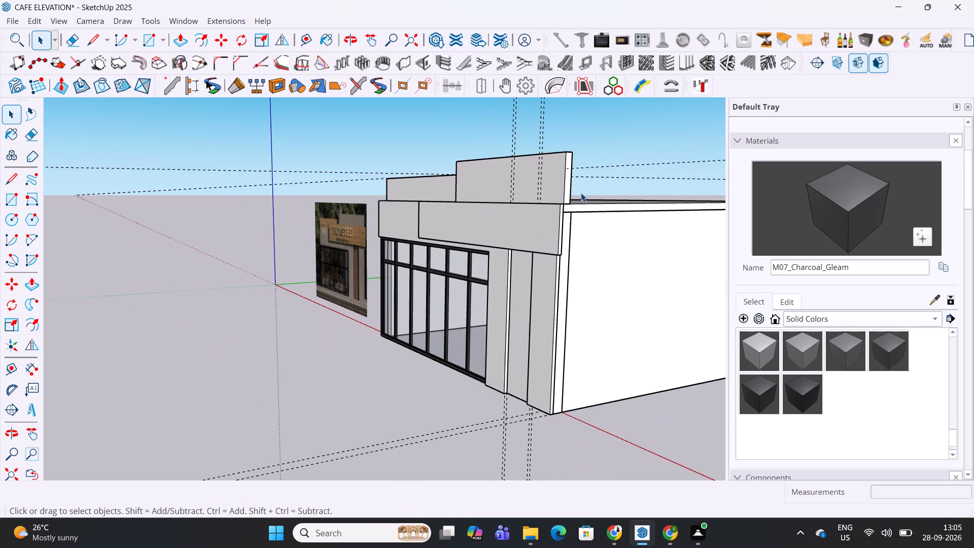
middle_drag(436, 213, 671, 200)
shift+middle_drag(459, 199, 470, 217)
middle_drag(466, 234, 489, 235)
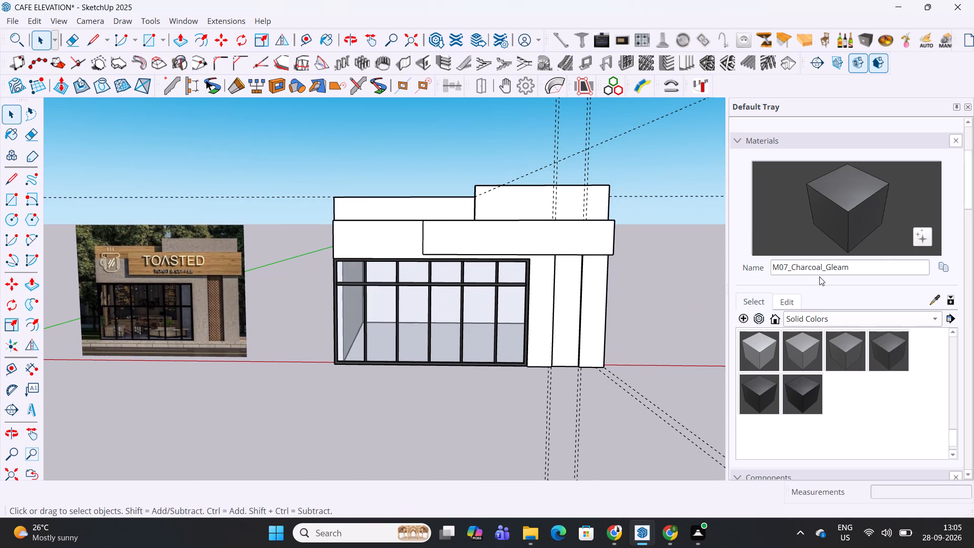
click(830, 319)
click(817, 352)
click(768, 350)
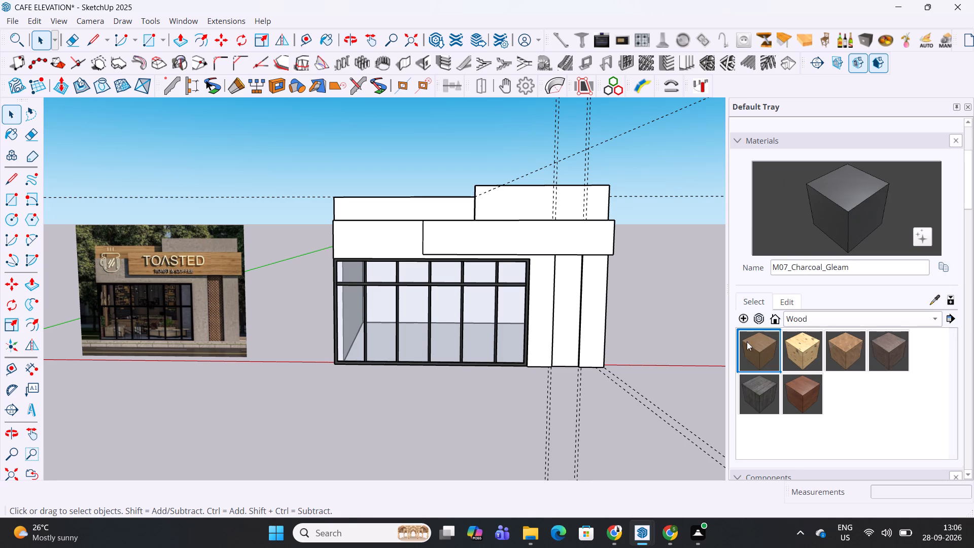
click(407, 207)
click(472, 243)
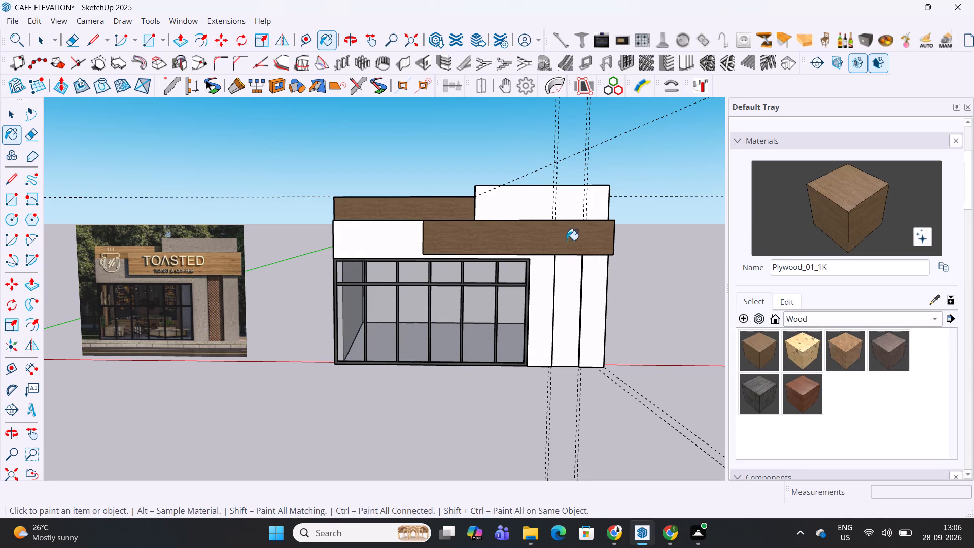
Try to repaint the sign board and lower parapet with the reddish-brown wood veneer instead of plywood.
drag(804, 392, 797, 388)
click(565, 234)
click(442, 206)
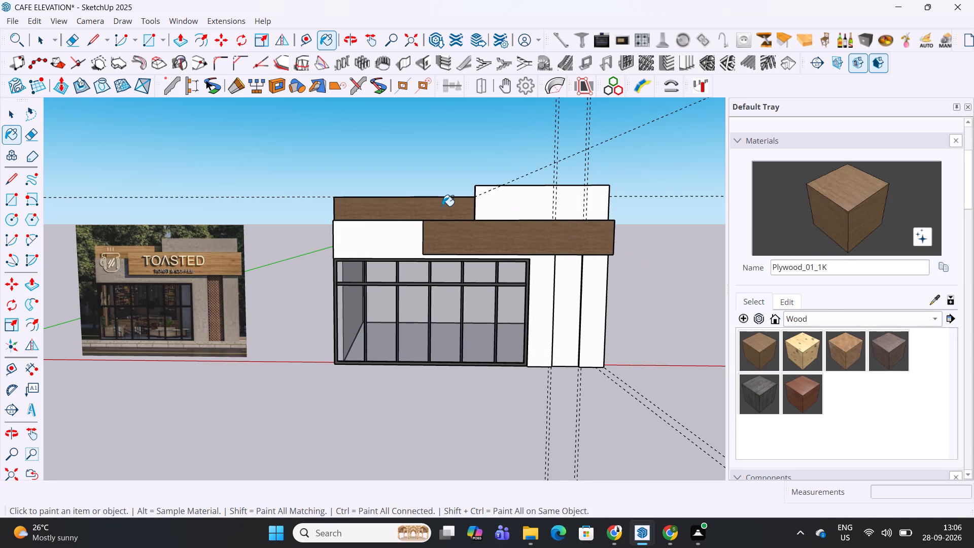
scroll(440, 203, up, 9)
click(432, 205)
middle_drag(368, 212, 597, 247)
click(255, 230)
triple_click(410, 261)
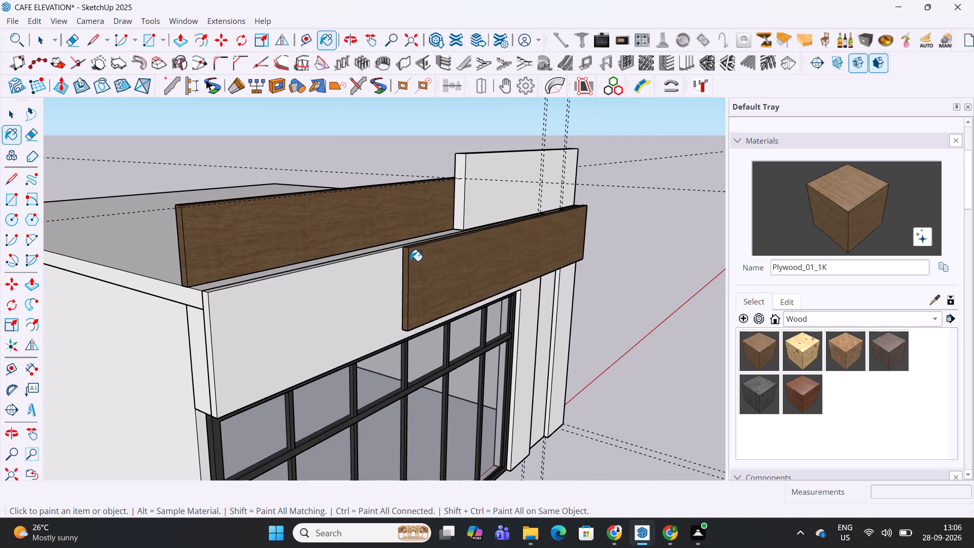
Paint the sign board and the lower parapet with the Wood_Veneer_15_1K material.
scroll(410, 261, up, 3)
key(space)
triple_click(410, 260)
click(410, 260)
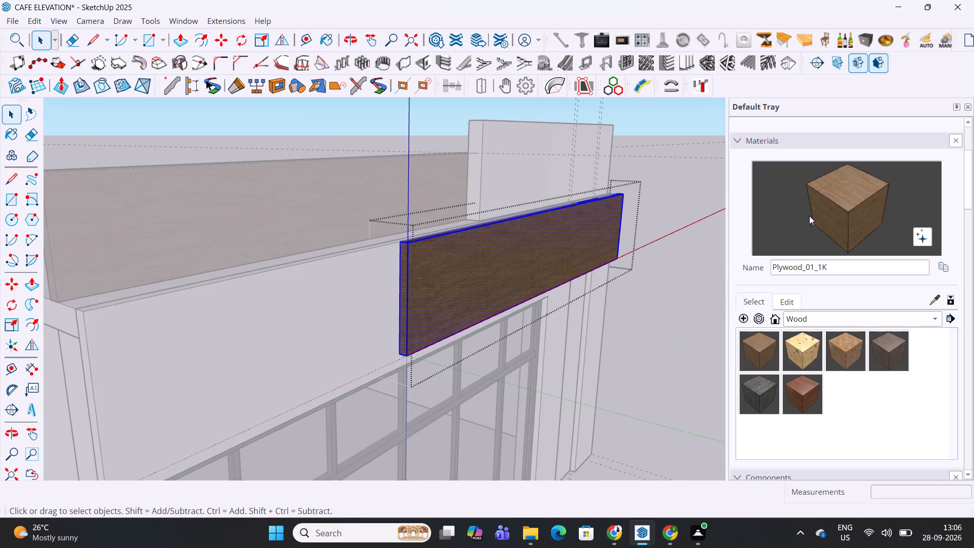
click(812, 213)
click(795, 388)
key(Escape)
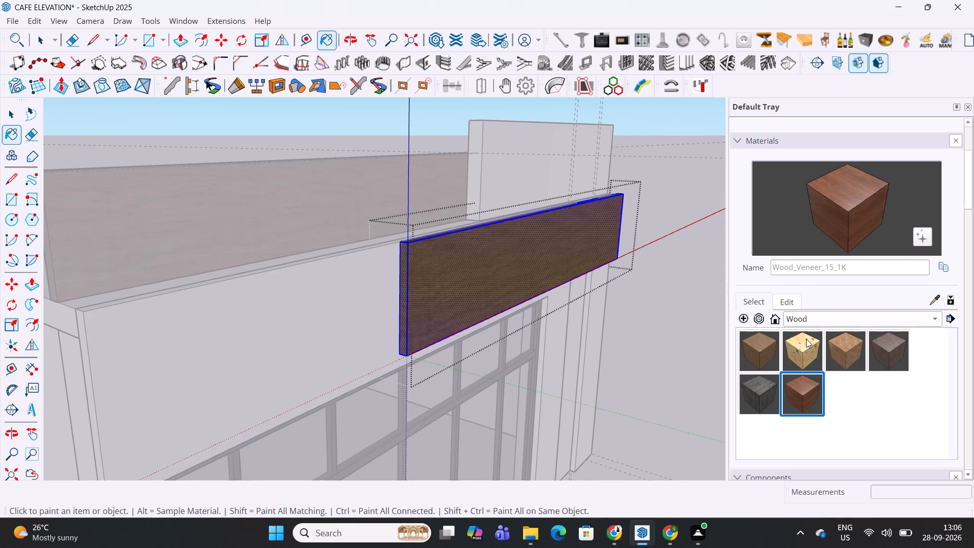
key(space)
key(Escape)
key(Escape)
click(826, 215)
click(545, 272)
click(284, 170)
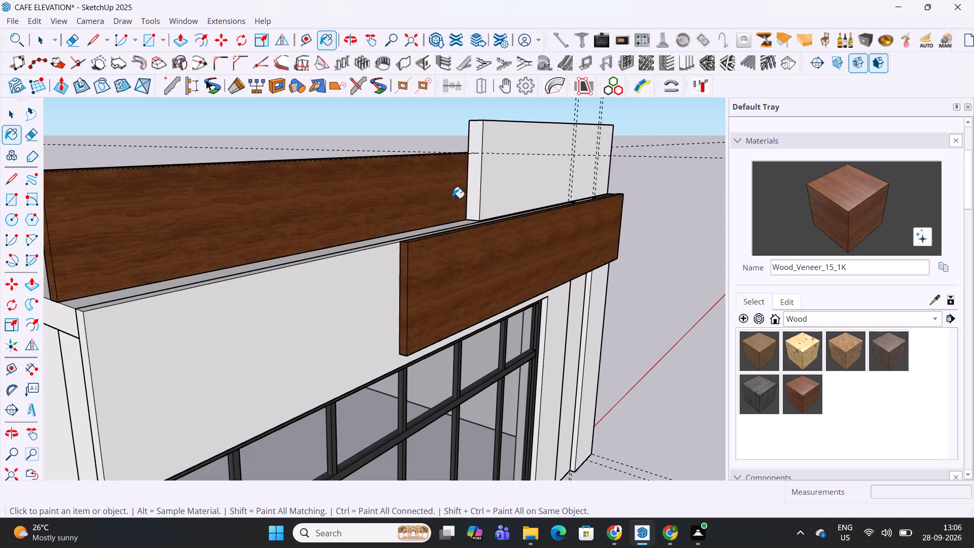
Edit the Wood_Veneer_15_1K material and turn off its Roughness option.
scroll(462, 197, down, 10)
middle_drag(540, 235, 376, 205)
shift+middle_drag(372, 234, 628, 250)
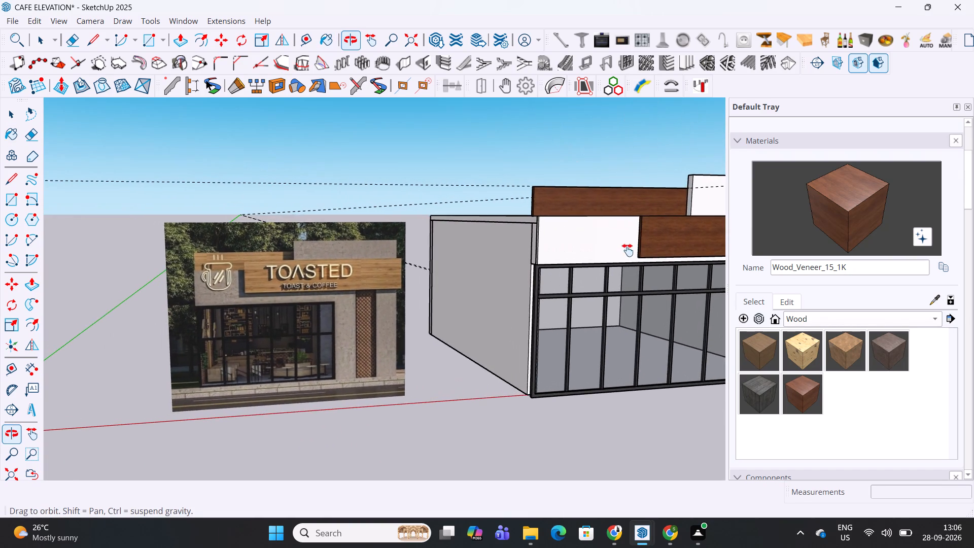
shift+middle_drag(628, 250, 472, 254)
scroll(489, 258, down, 2)
middle_drag(488, 258, 435, 242)
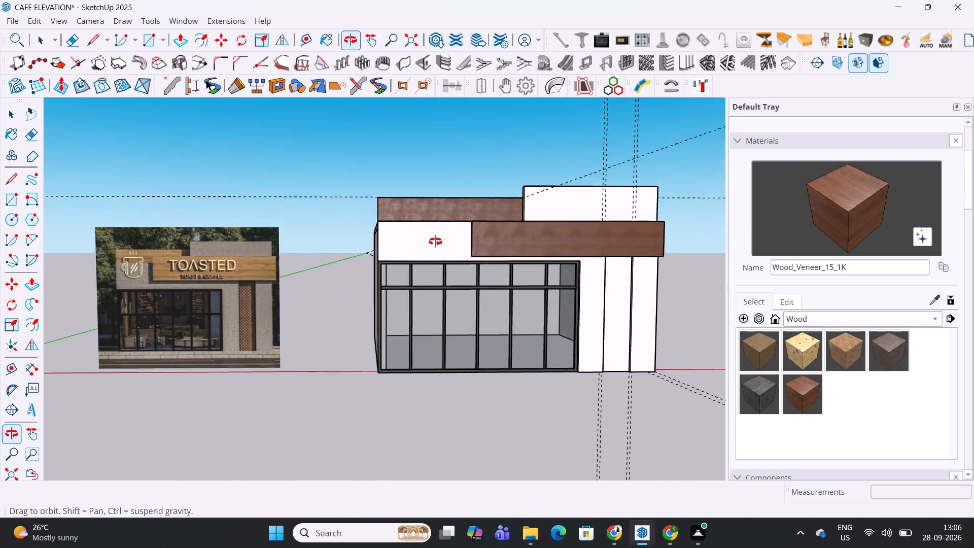
middle_drag(435, 242, 416, 238)
middle_drag(585, 247, 549, 247)
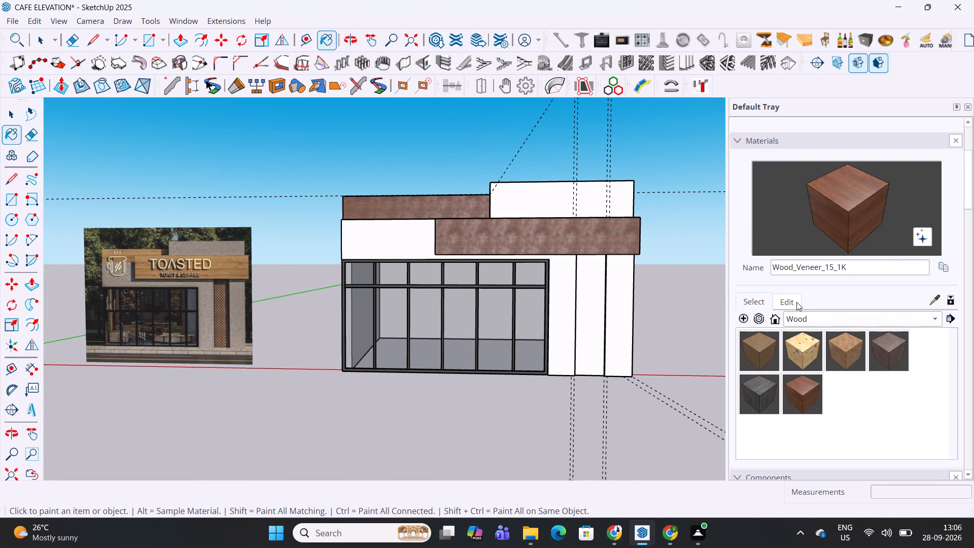
click(788, 302)
scroll(819, 368, down, 3)
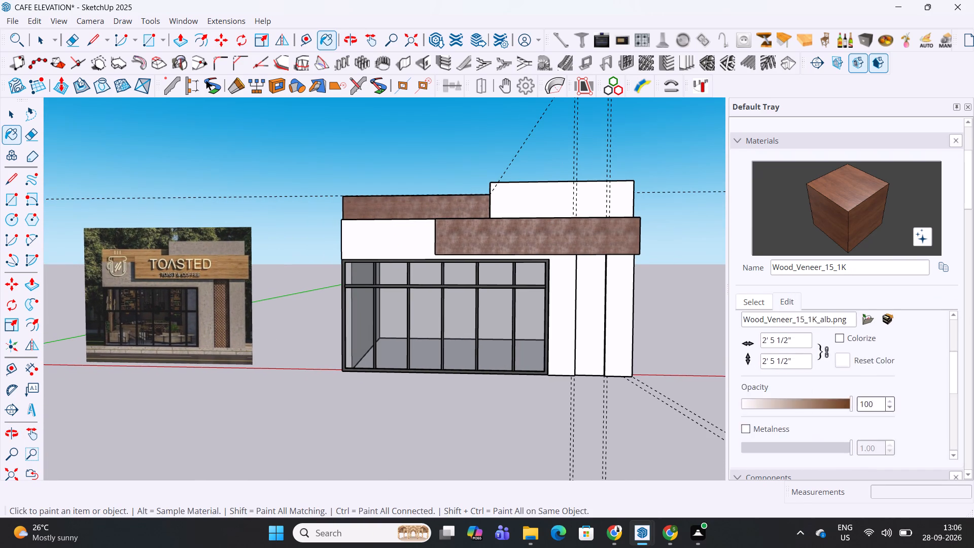
scroll(825, 363, down, 2)
click(744, 408)
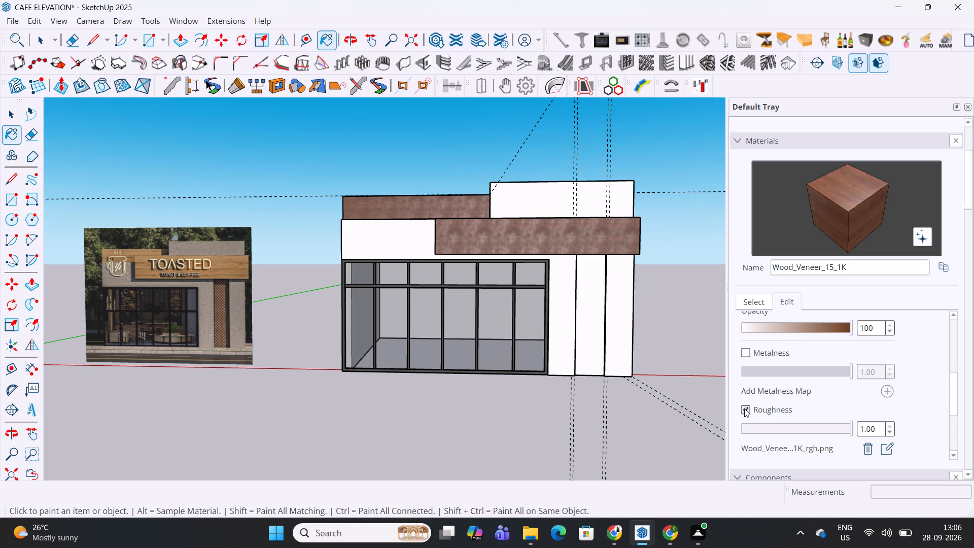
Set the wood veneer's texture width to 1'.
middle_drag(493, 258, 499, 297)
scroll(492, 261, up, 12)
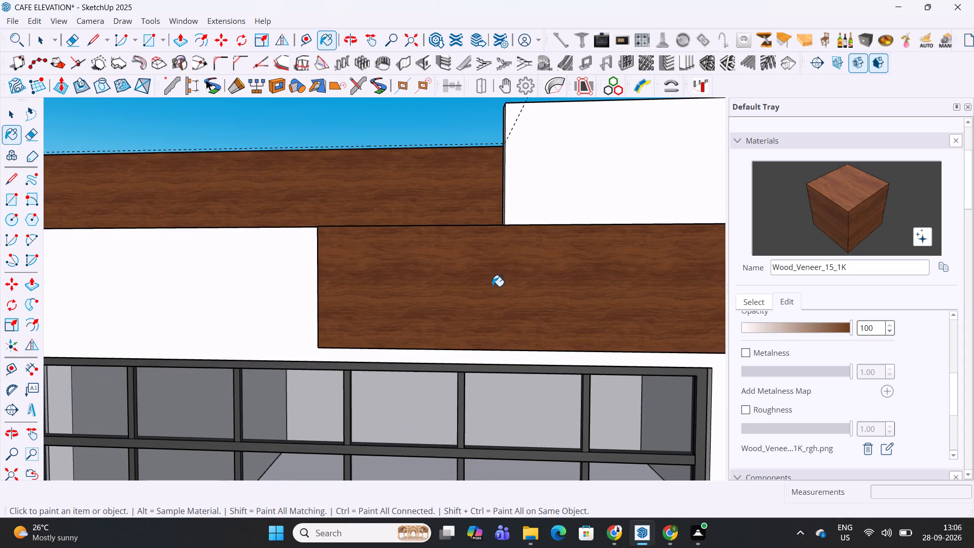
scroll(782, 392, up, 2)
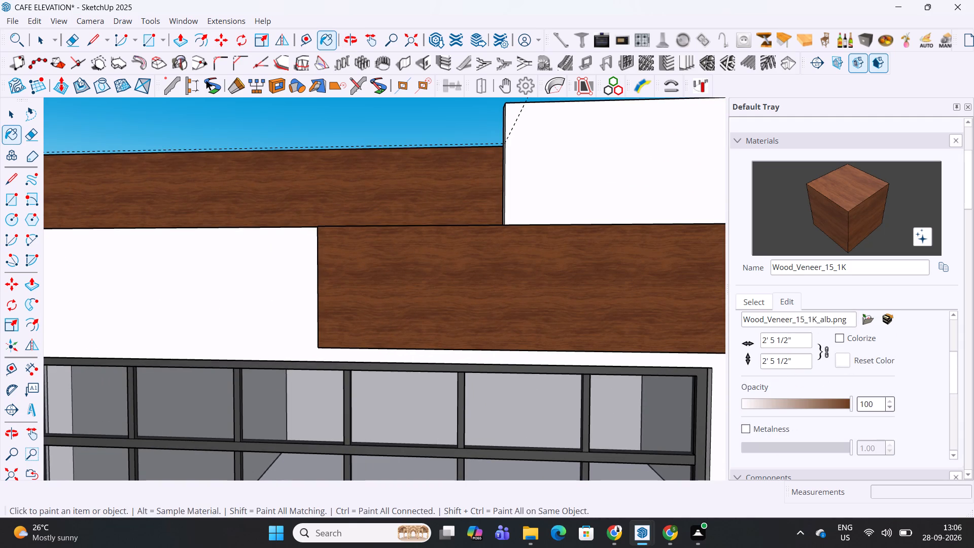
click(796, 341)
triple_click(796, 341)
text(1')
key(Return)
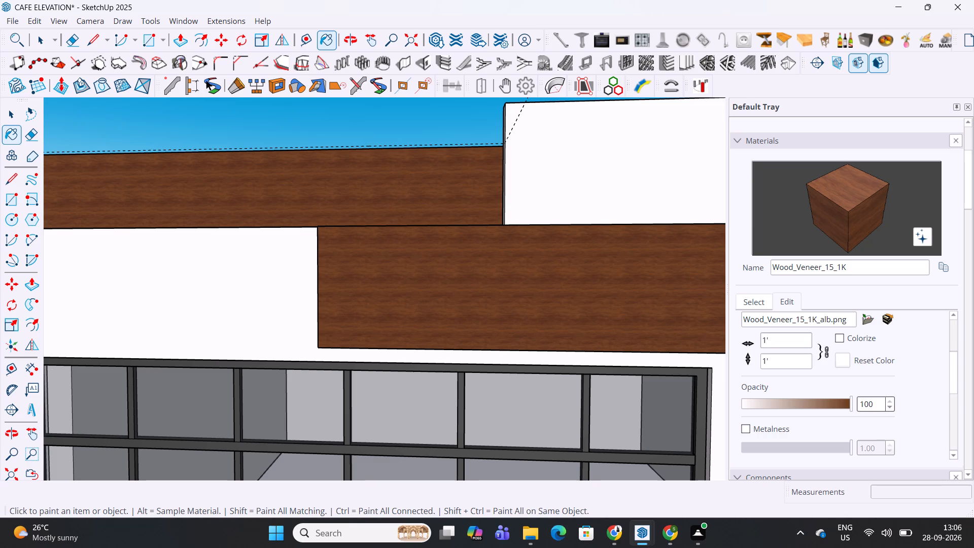
Set the wood veneer's texture height to 1".
double_click(778, 363)
triple_click(778, 363)
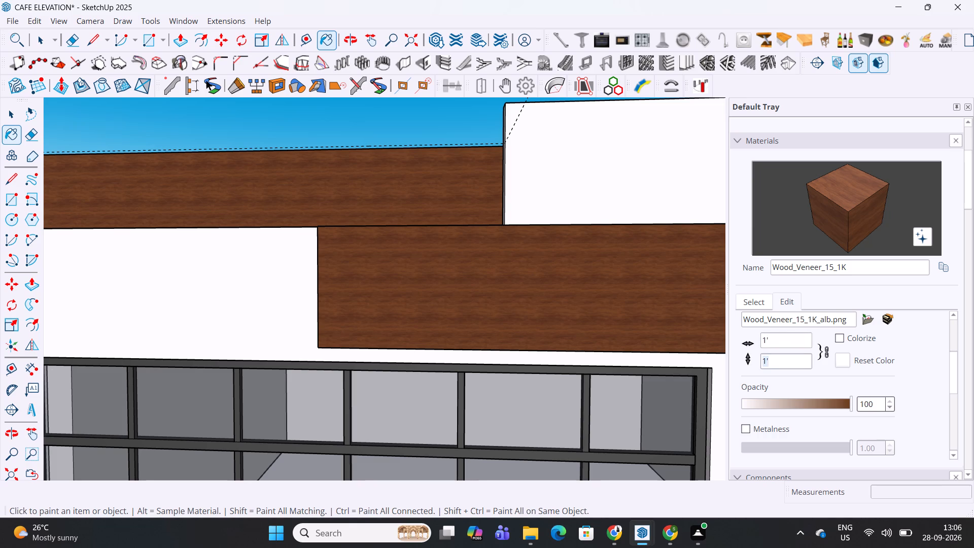
key(1)
key(Return)
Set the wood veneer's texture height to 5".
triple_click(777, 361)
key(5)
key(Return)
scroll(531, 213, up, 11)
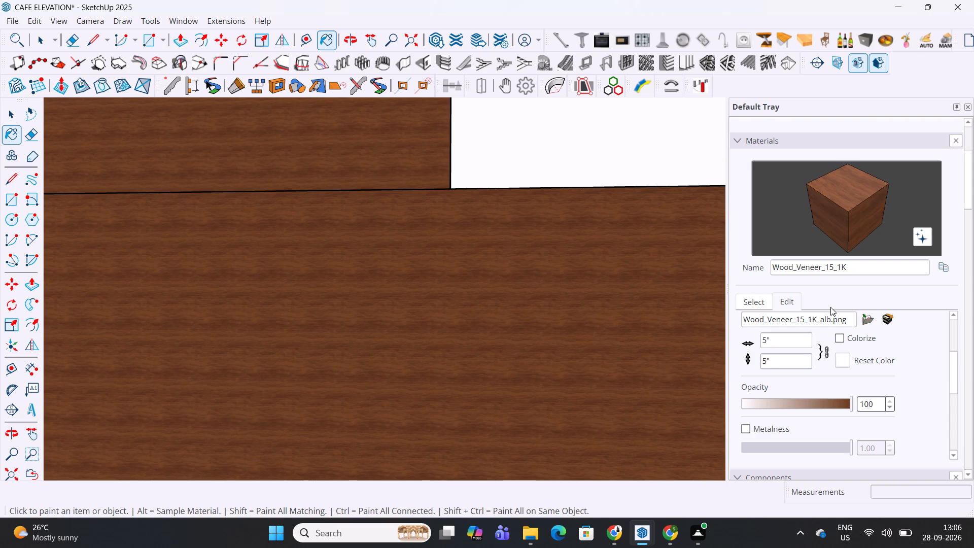
Replace the Wood_Veneer_15_1K texture image with the light wood image 1 from the wood tex folder.
click(864, 323)
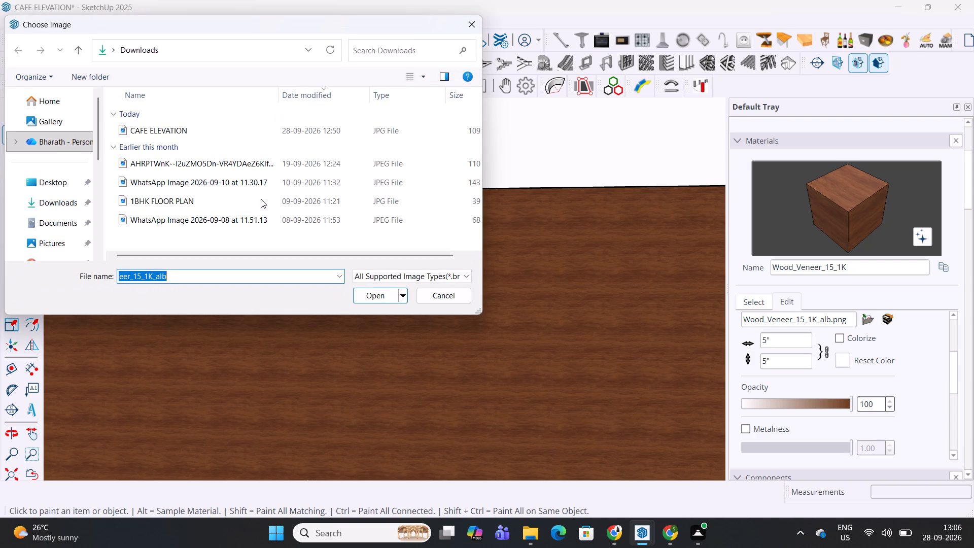
scroll(102, 202, down, 3)
click(48, 124)
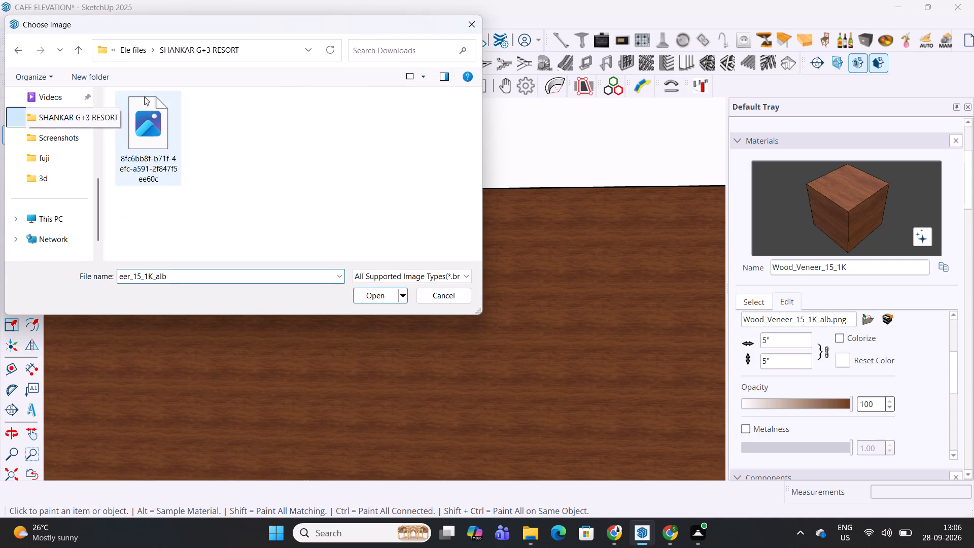
click(132, 44)
click(137, 53)
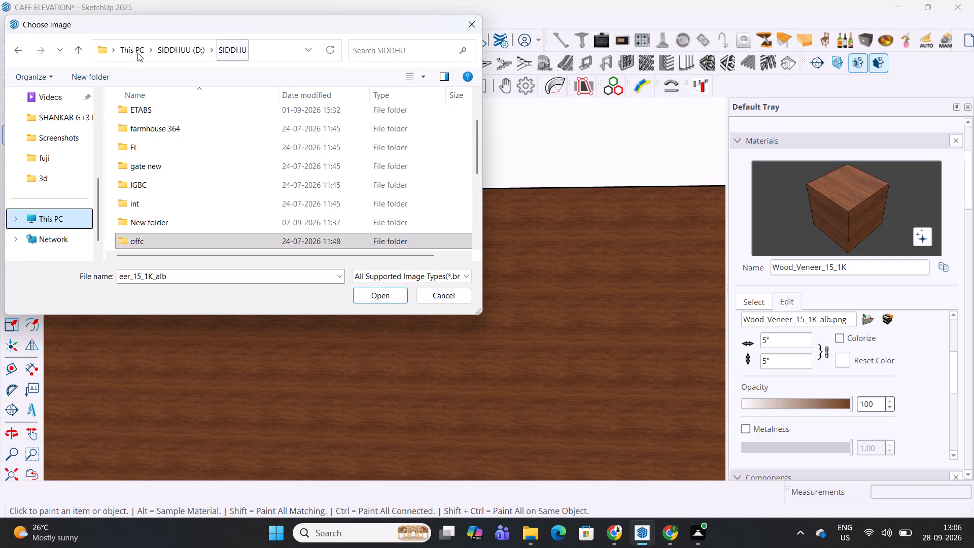
scroll(140, 217, down, 4)
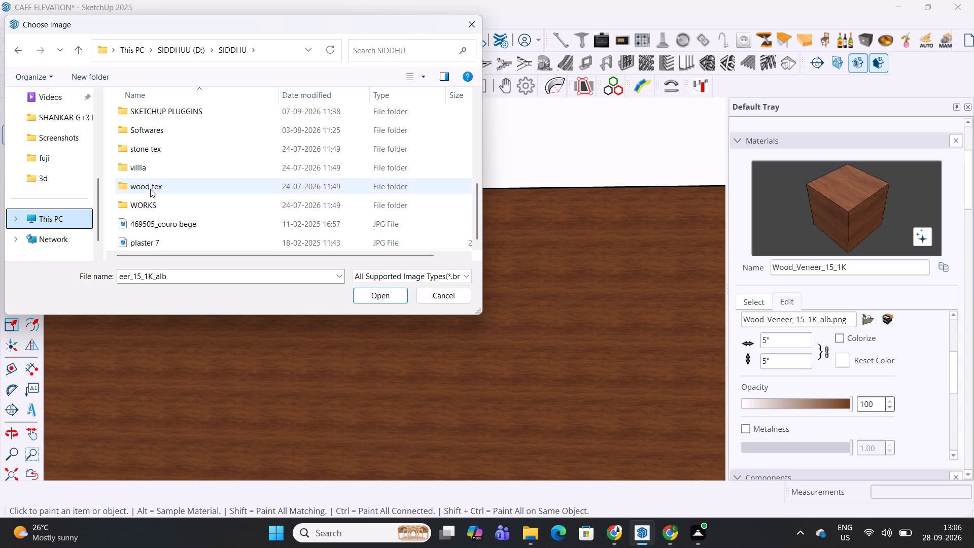
double_click(150, 189)
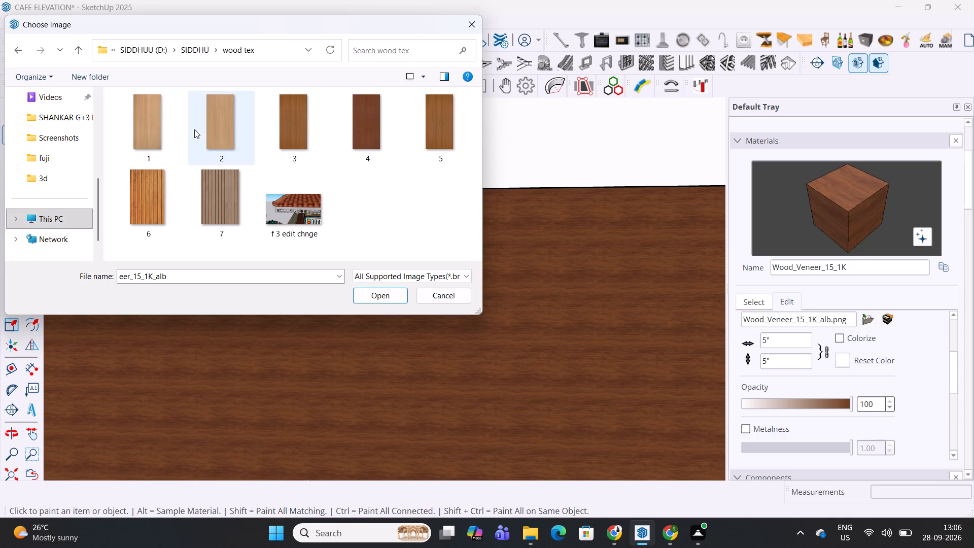
click(152, 129)
click(367, 298)
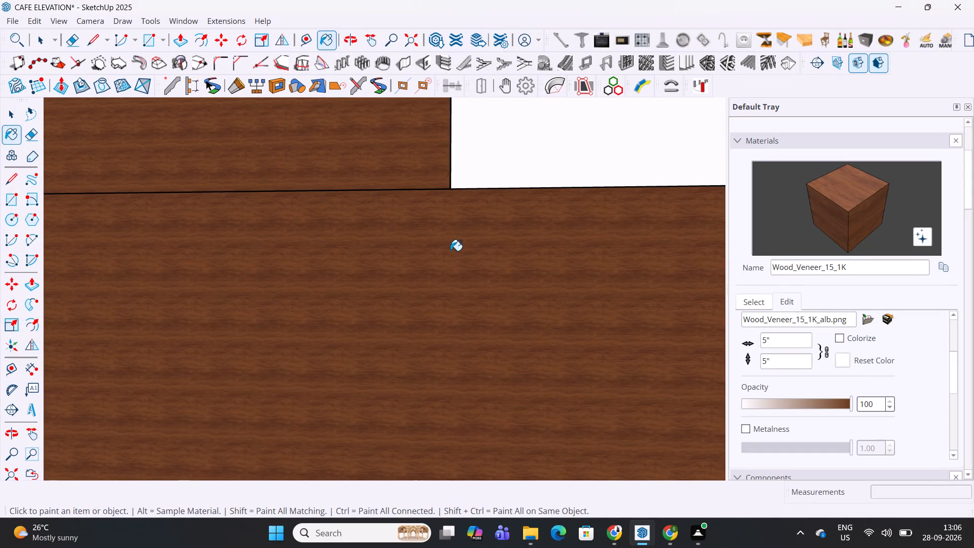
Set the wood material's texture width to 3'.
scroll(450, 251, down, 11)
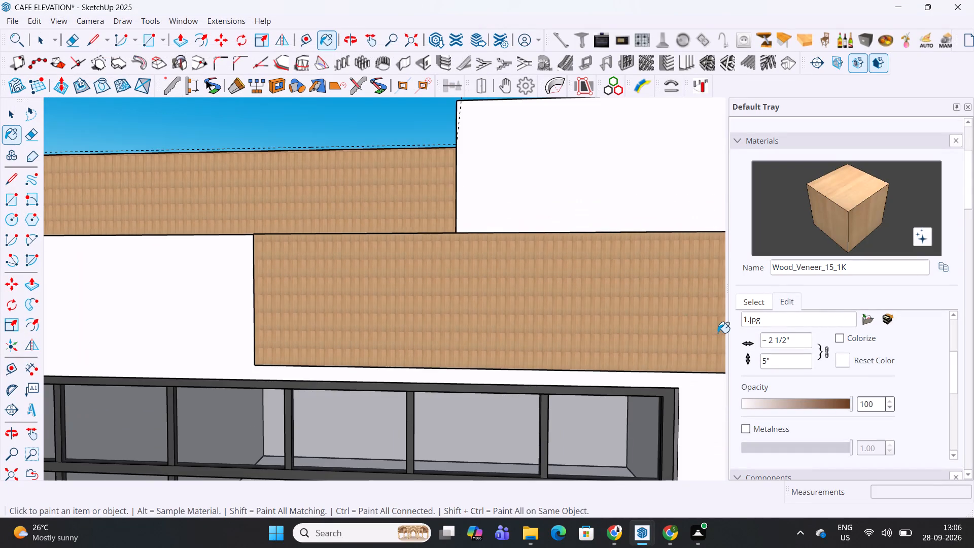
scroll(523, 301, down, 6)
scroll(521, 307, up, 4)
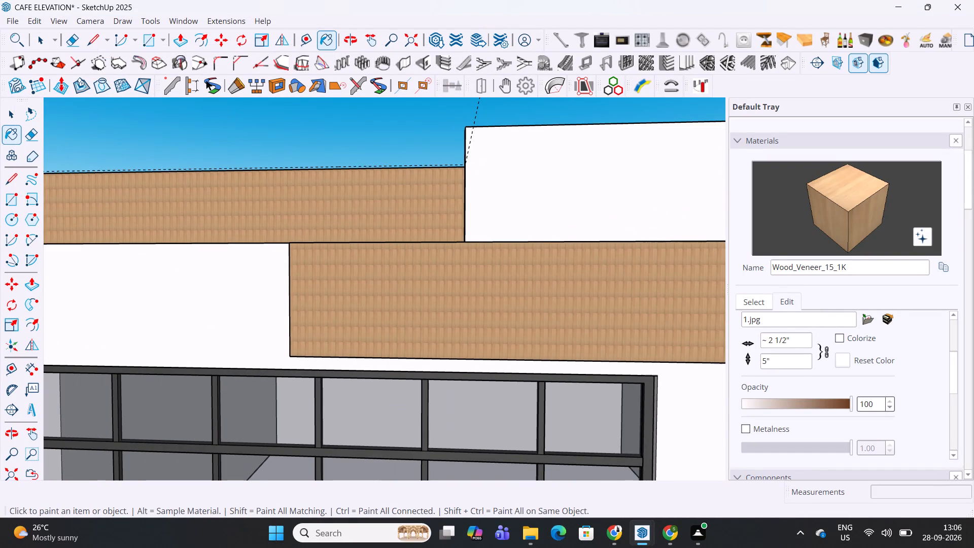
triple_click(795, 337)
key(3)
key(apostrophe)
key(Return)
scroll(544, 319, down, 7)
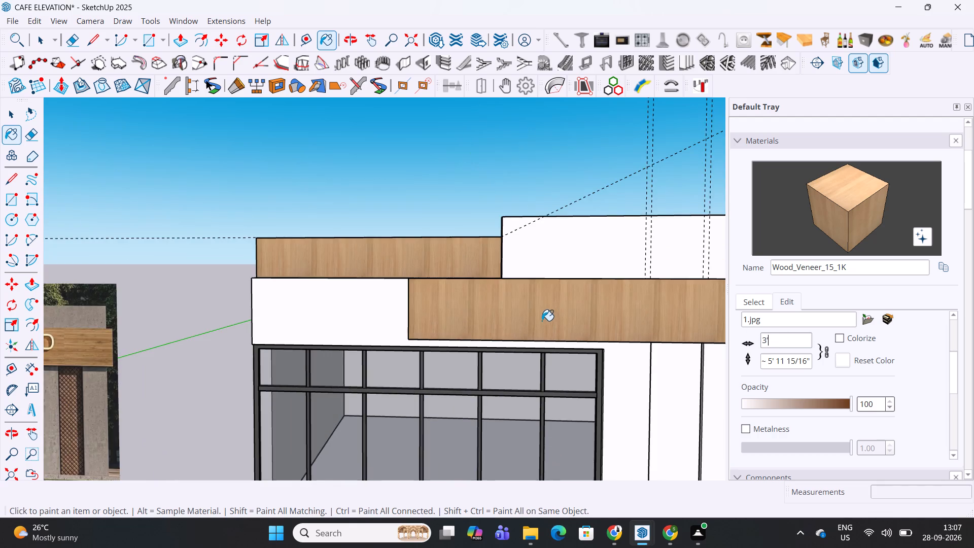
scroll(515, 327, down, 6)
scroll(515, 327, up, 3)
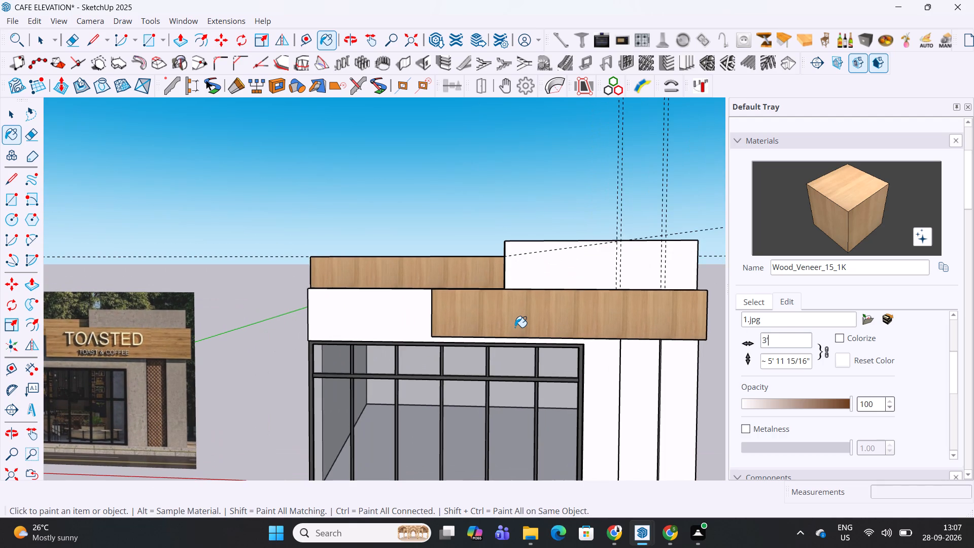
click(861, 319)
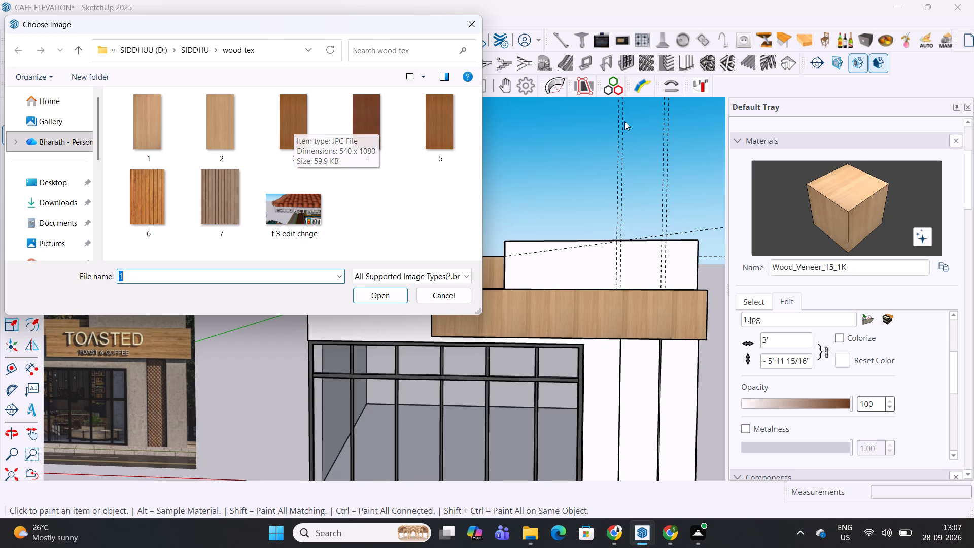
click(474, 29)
Make a rotated copy of the sign board standing upright across the original, so that its wood grain runs horizontally.
scroll(492, 347, up, 5)
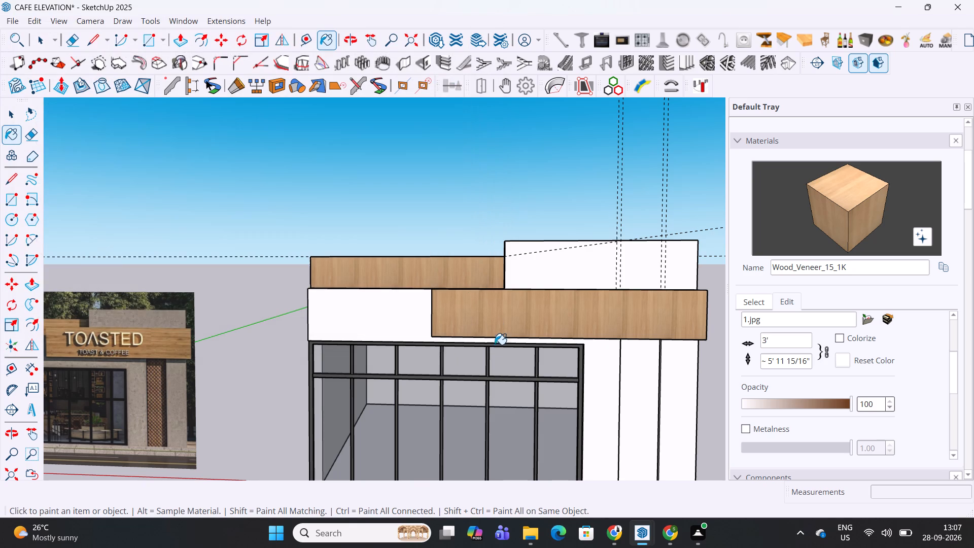
scroll(495, 345, up, 11)
shift+middle_drag(521, 314, 484, 304)
middle_drag(478, 304, 491, 312)
scroll(491, 312, up, 1)
key(space)
click(494, 290)
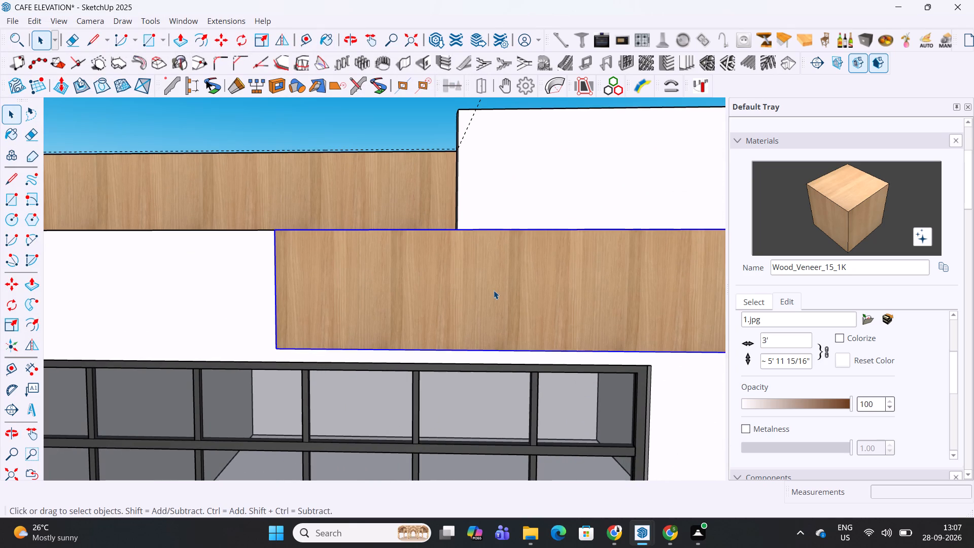
key(q)
click(480, 290)
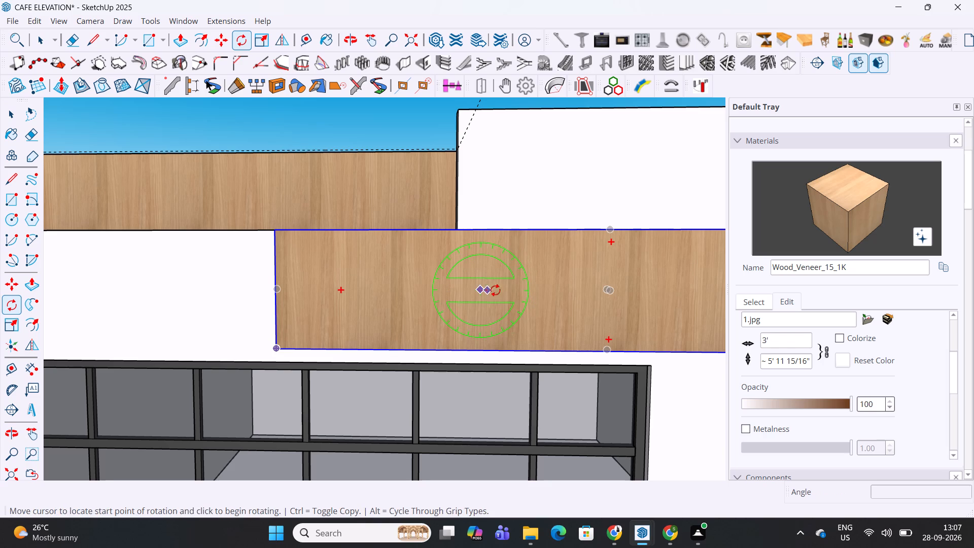
click(526, 290)
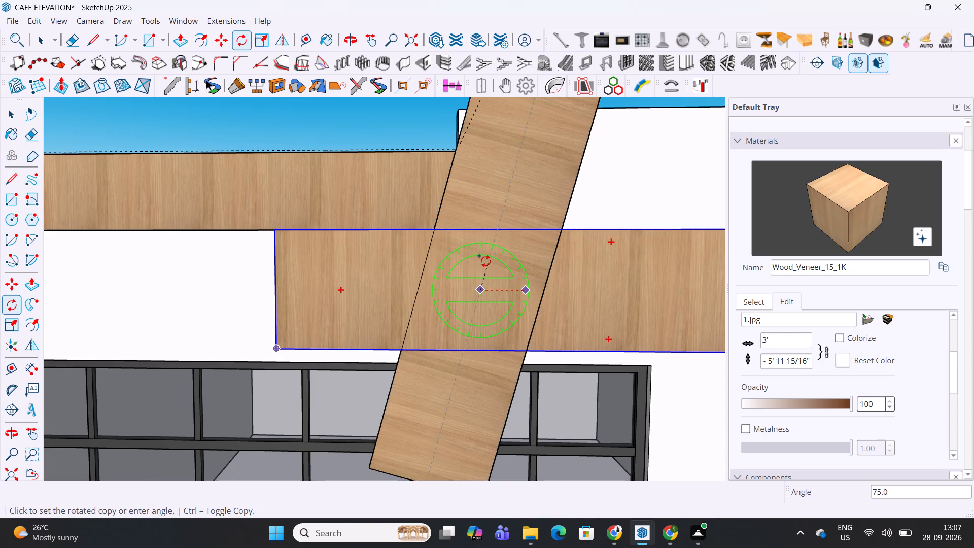
click(483, 254)
Open the upright board copy and Push/Pull its left side face about 3' 9" out to the original board's left end.
key(space)
middle_drag(355, 291, 488, 302)
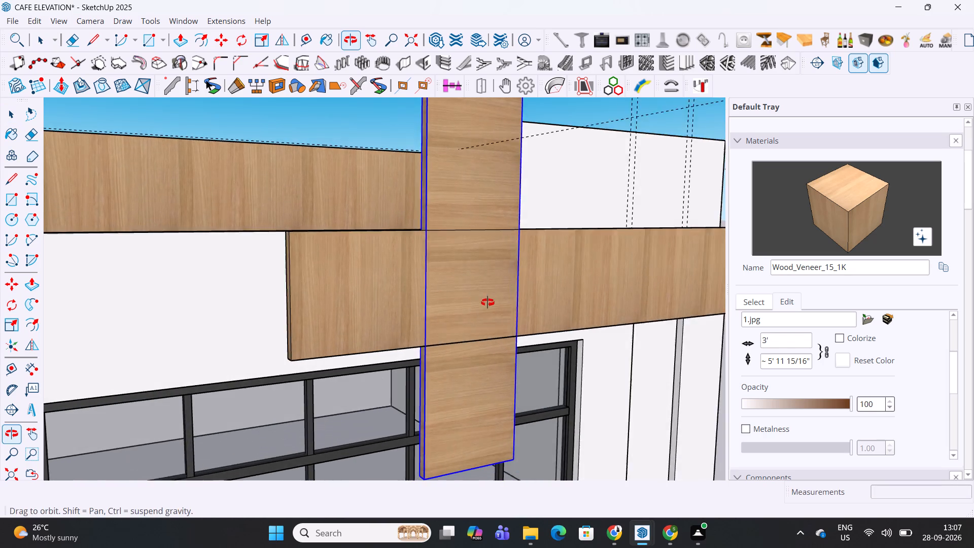
middle_drag(488, 302, 506, 302)
triple_click(447, 192)
click(447, 192)
key(p)
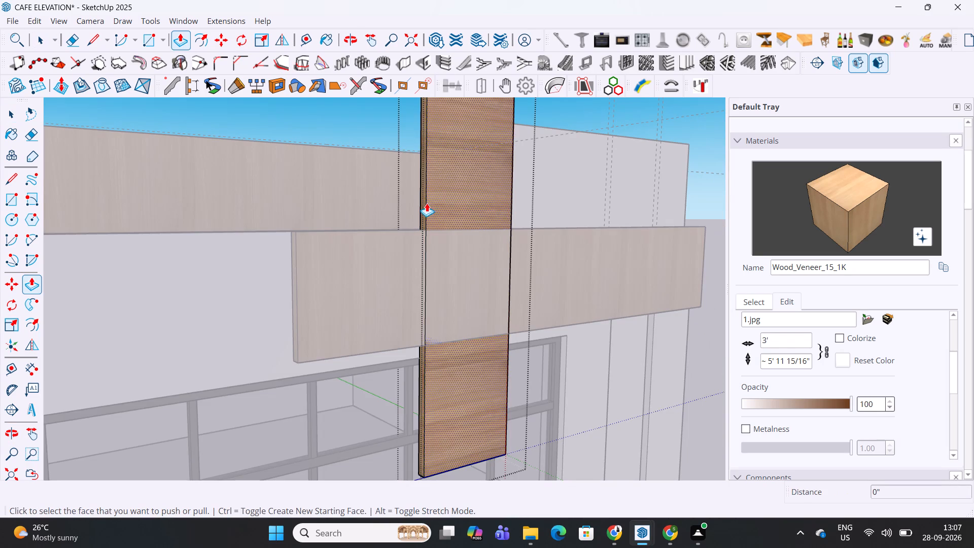
click(424, 208)
click(297, 261)
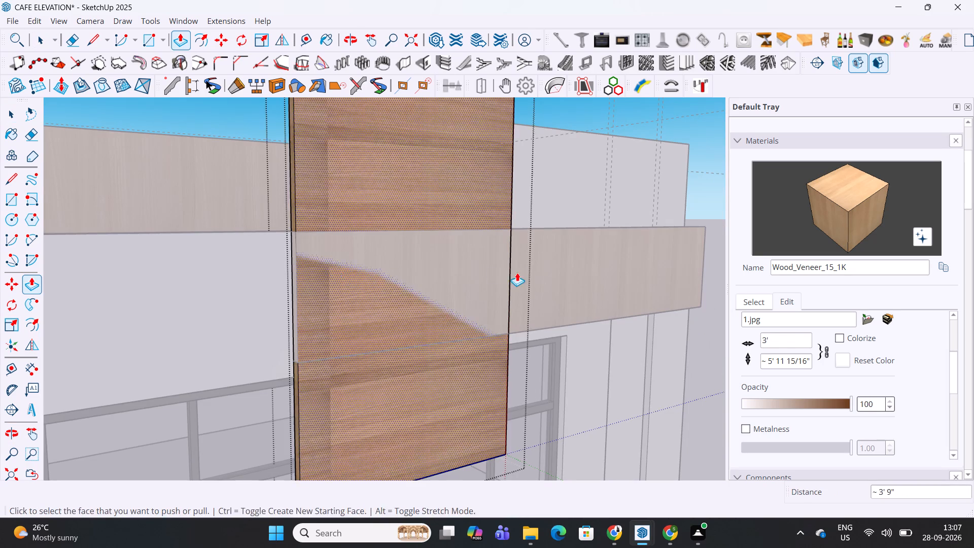
Push/Pull the copy's right side face out to the original sign board's right end.
middle_drag(517, 272, 154, 281)
click(303, 193)
middle_drag(565, 395, 414, 295)
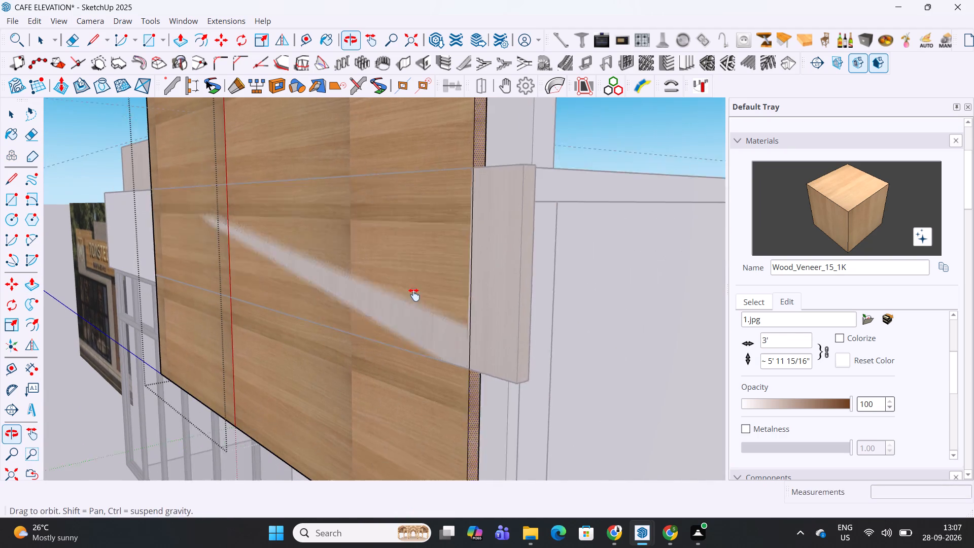
middle_drag(414, 295, 407, 290)
click(486, 309)
Push the copy's bottom face up about 3' 8 7/8" to the original sign board's lower edge.
middle_drag(466, 364, 433, 154)
middle_drag(419, 344, 400, 181)
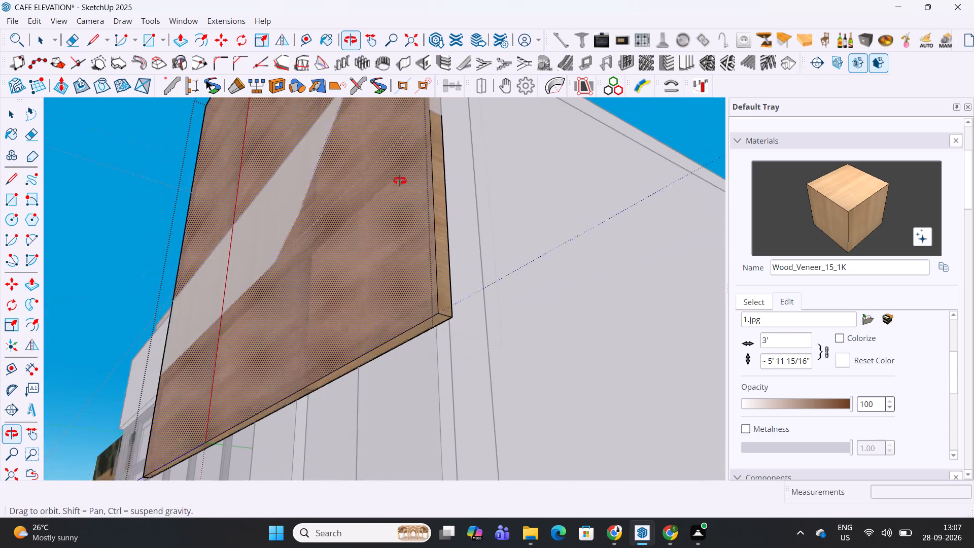
middle_drag(400, 181, 399, 176)
click(431, 309)
middle_drag(443, 151, 521, 354)
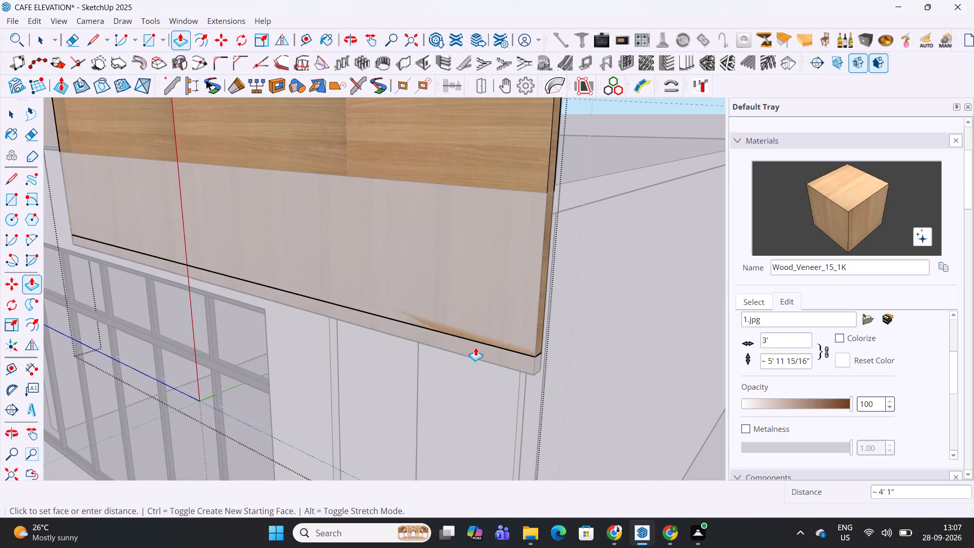
click(466, 356)
Push the copy's top face down to the original sign board's upper edge and leave the group.
scroll(466, 358, down, 8)
scroll(479, 218, down, 5)
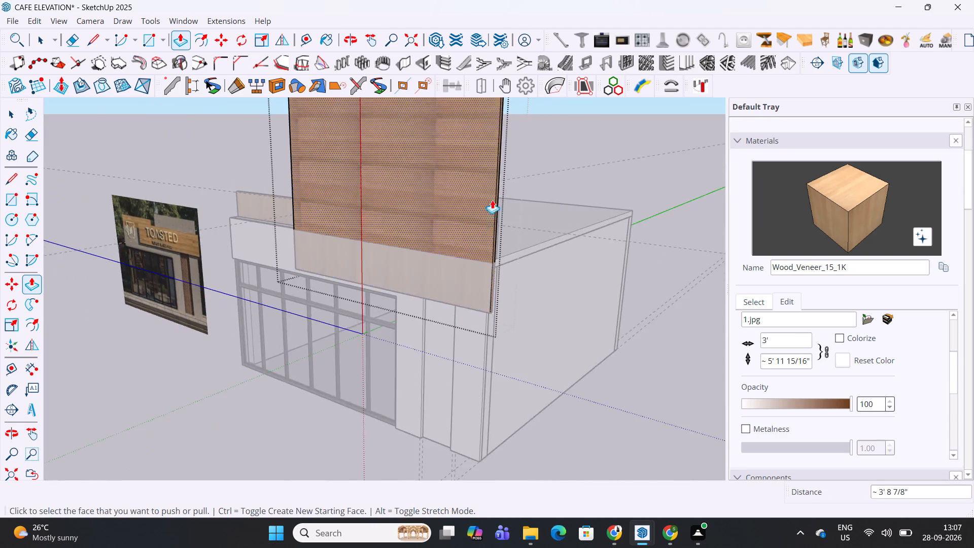
middle_drag(499, 182, 483, 366)
click(470, 290)
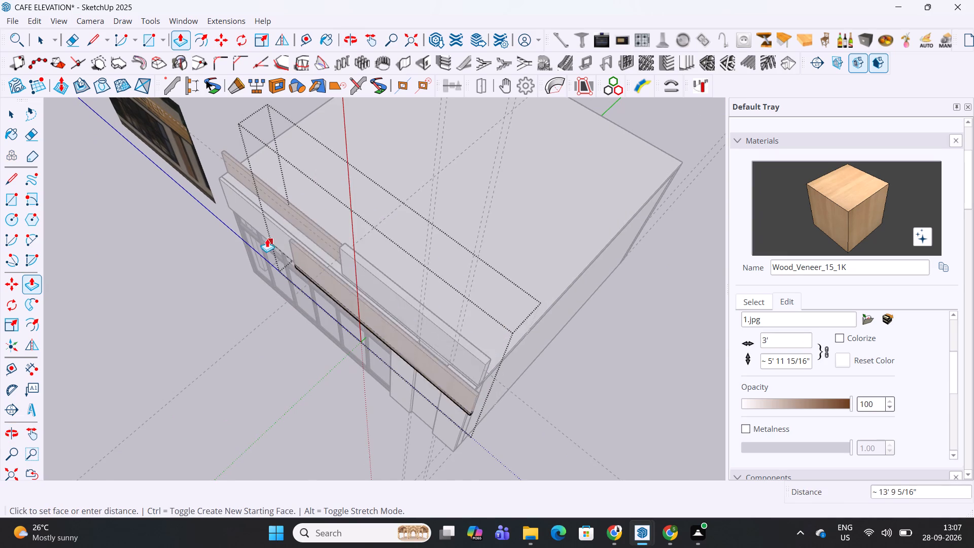
scroll(266, 228, up, 4)
click(271, 220)
middle_drag(303, 251, 574, 207)
scroll(563, 211, up, 1)
key(space)
key(Escape)
Delete the original sign board with the vertical wood grain, keeping the horizontal-grain copy.
scroll(404, 276, up, 3)
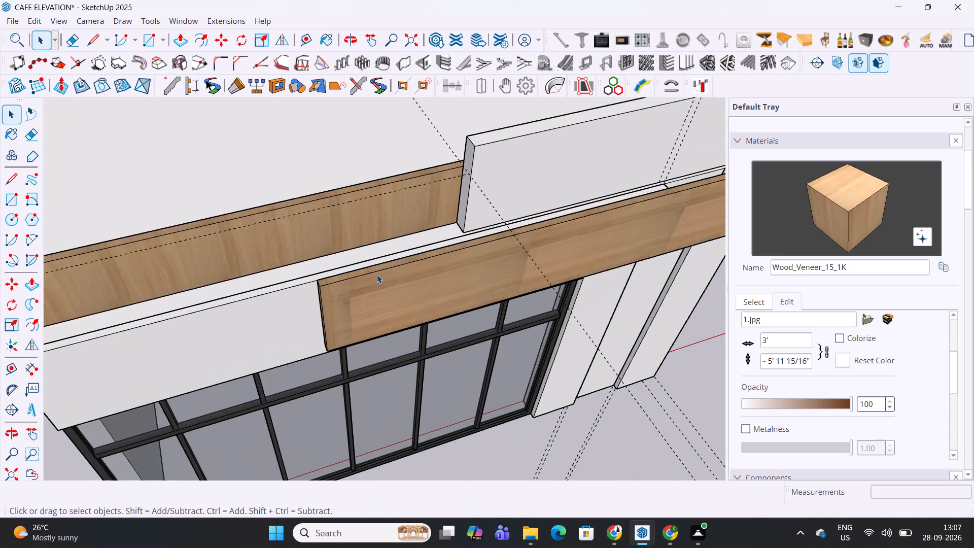
click(377, 275)
middle_drag(389, 304, 335, 194)
scroll(340, 197, up, 1)
key(Delete)
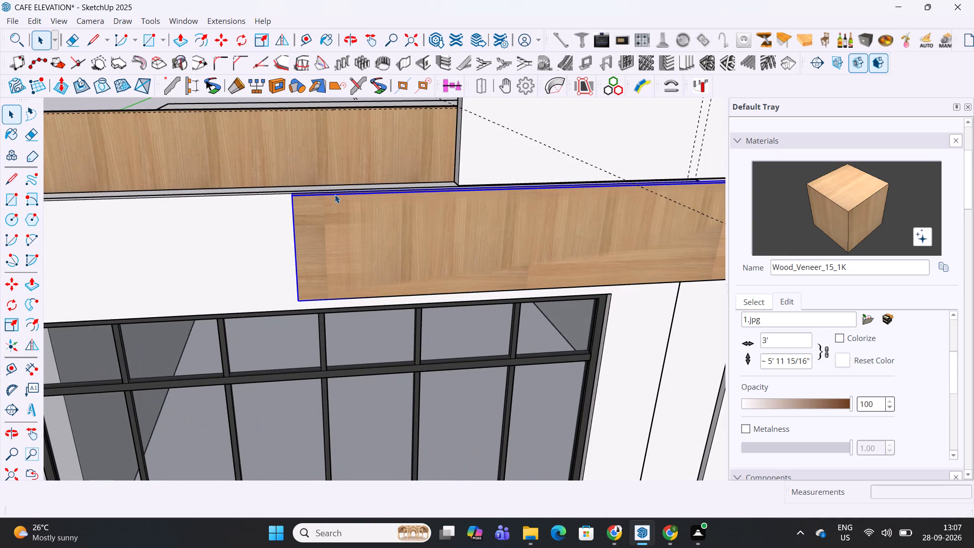
Set the wood material's texture width to 5'.
middle_drag(359, 229, 335, 162)
scroll(336, 182, down, 6)
middle_drag(435, 239, 339, 296)
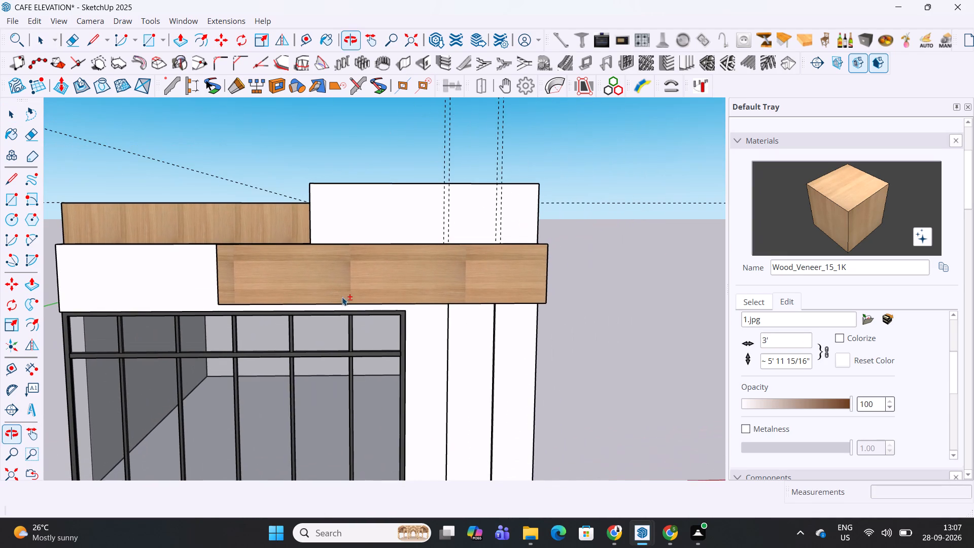
double_click(779, 343)
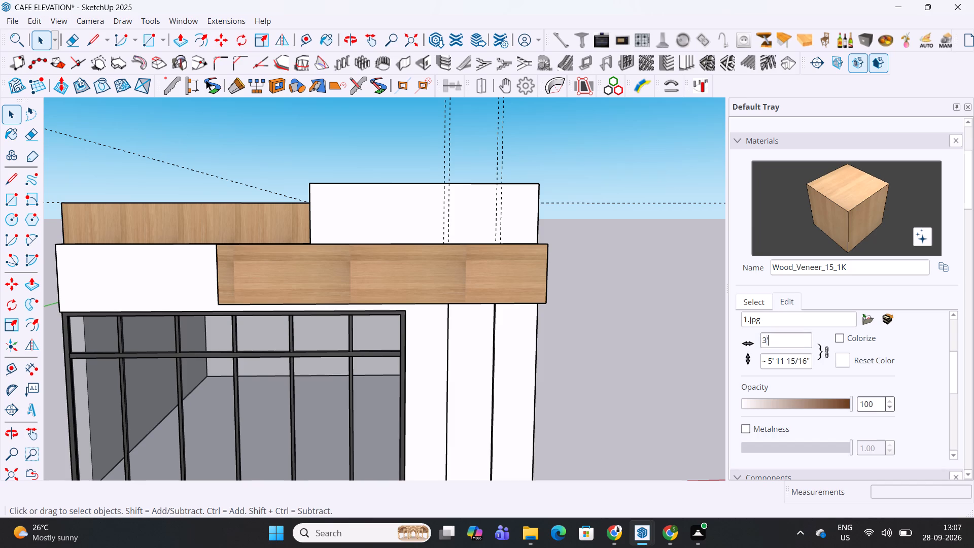
triple_click(779, 343)
text(5')
key(Return)
Examine the sign board's wood texture up close and compare the facade with the café reference image.
scroll(377, 272, up, 2)
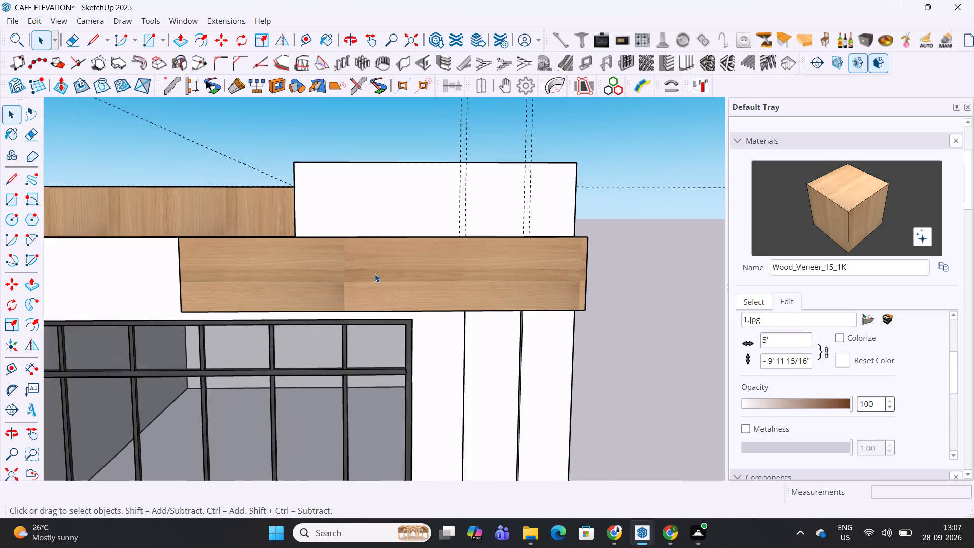
scroll(375, 273, up, 6)
scroll(374, 273, down, 15)
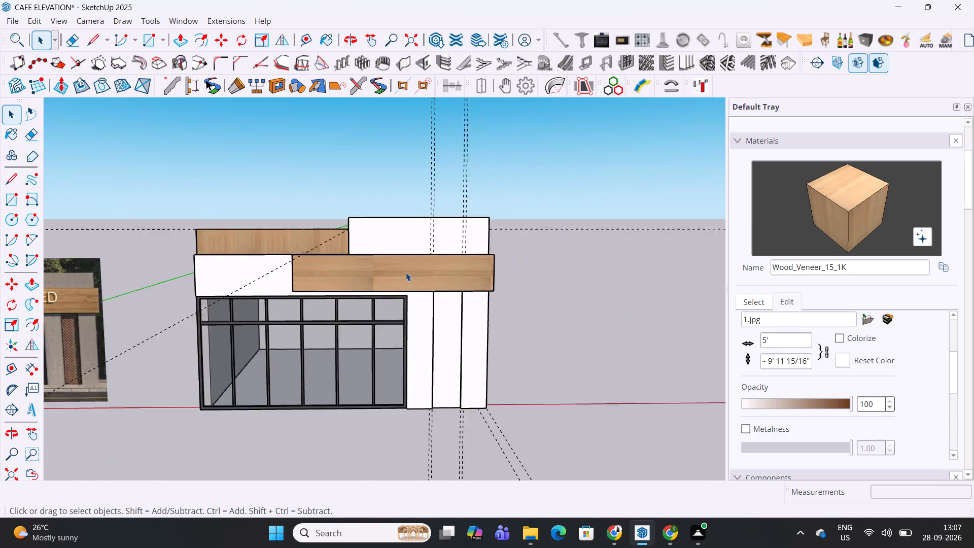
scroll(406, 272, down, 1)
scroll(90, 275, up, 11)
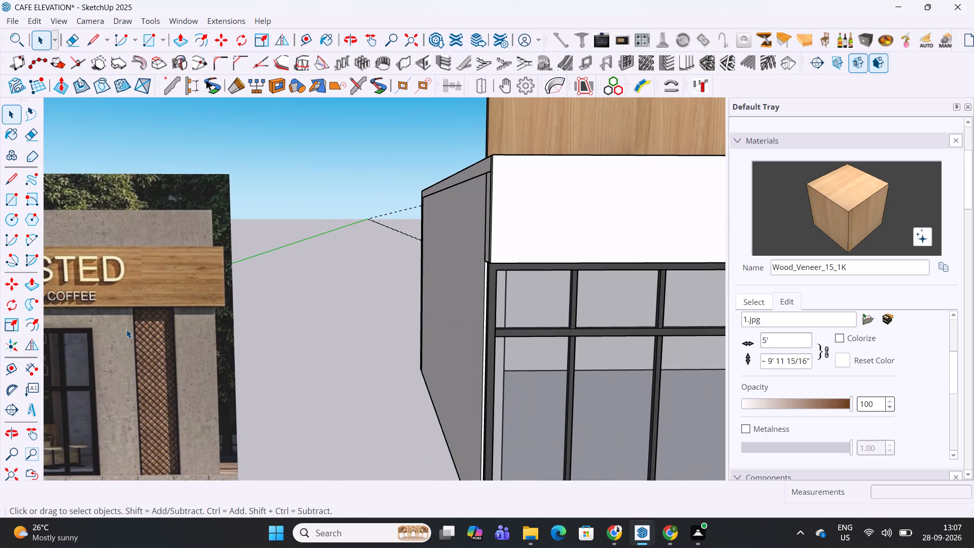
scroll(126, 329, down, 8)
scroll(575, 286, up, 2)
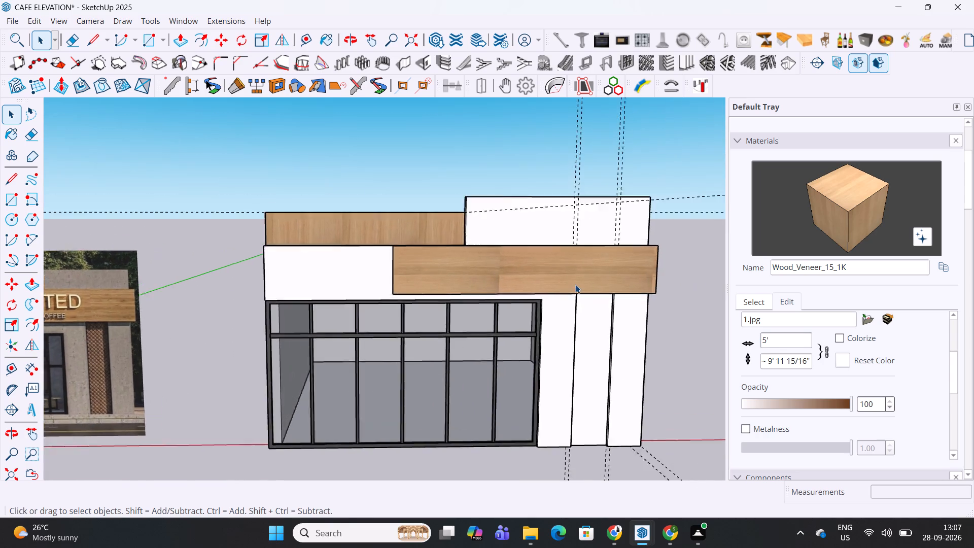
Unlink the wood texture's width and height, and try a texture height of 2' followed by 10'.
scroll(575, 285, up, 5)
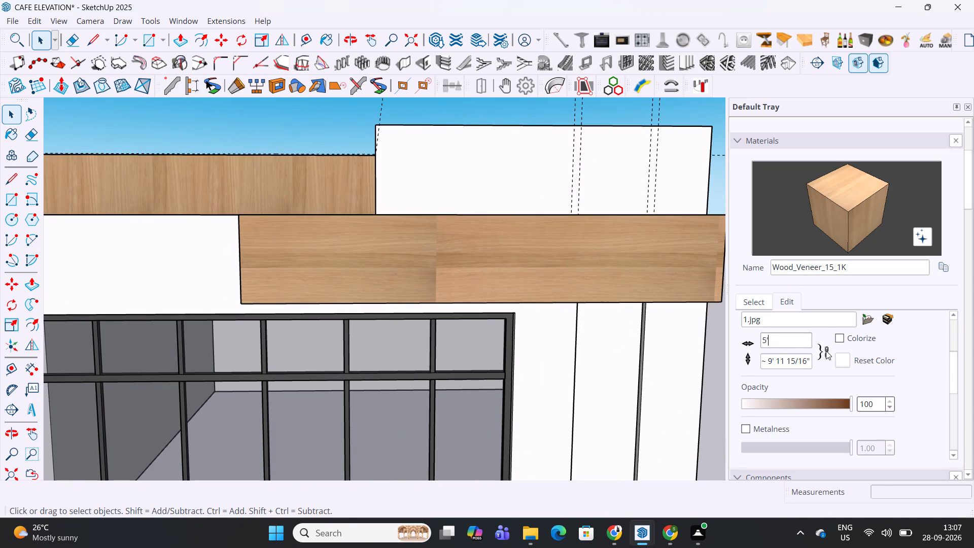
click(826, 353)
triple_click(802, 362)
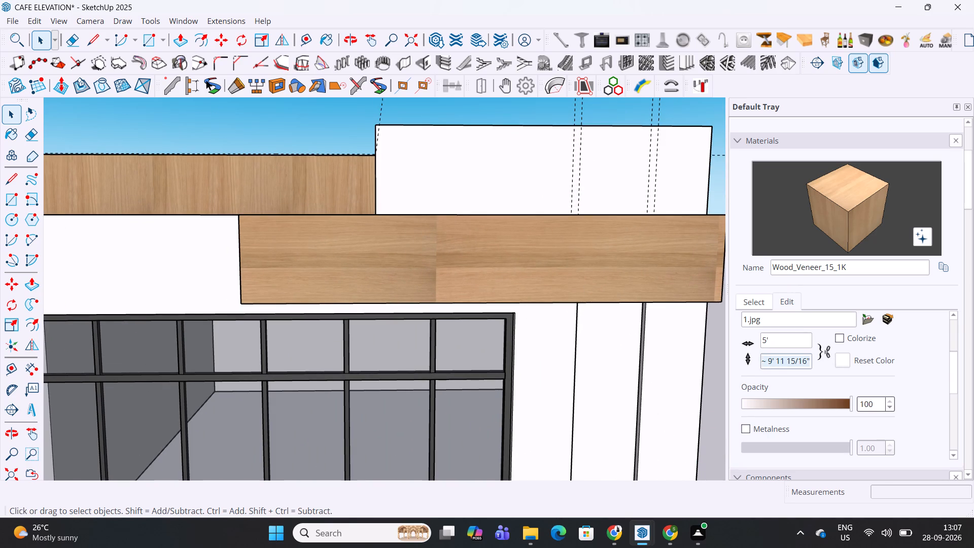
text(2')
key(Return)
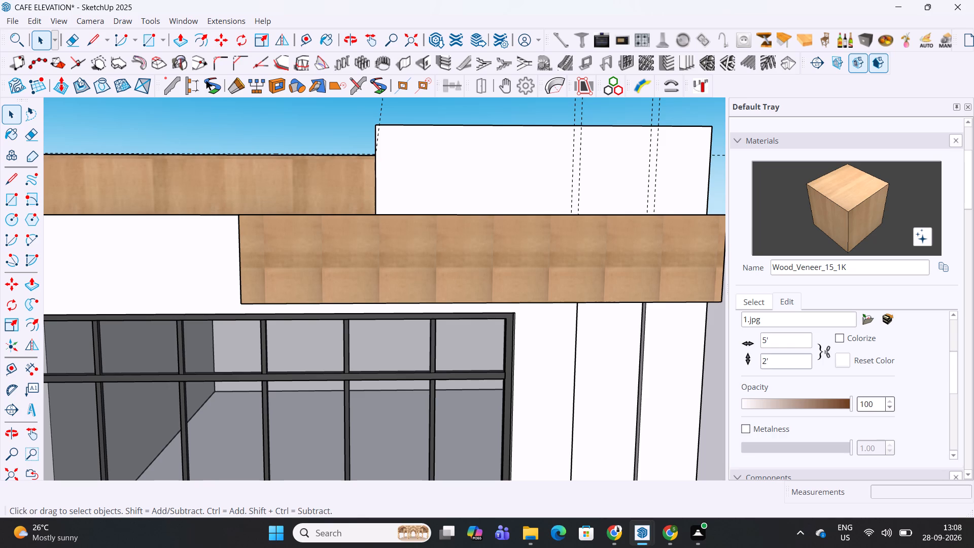
triple_click(778, 358)
text(10')
key(Return)
Set the wood texture's width to 1' and then 2', and its height to 20' and then 30'.
triple_click(776, 340)
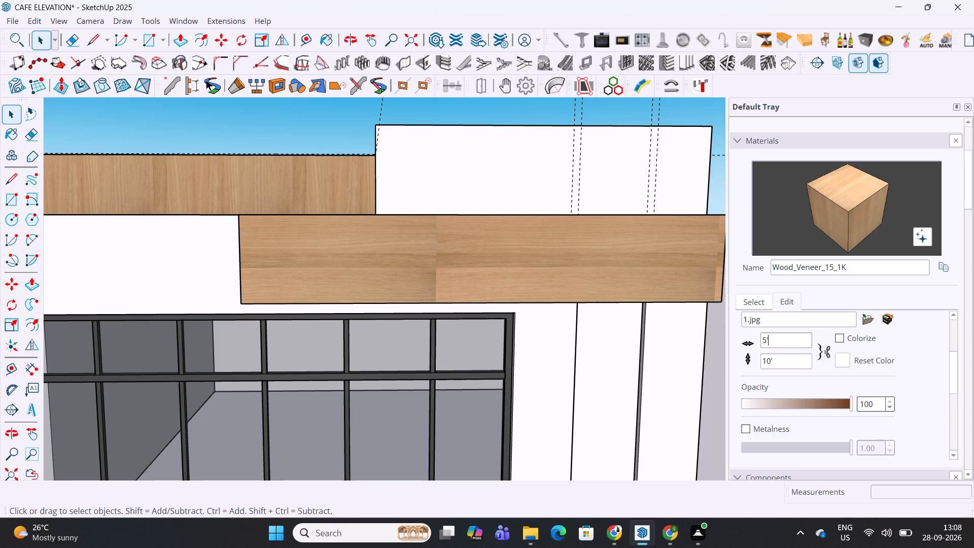
text(1')
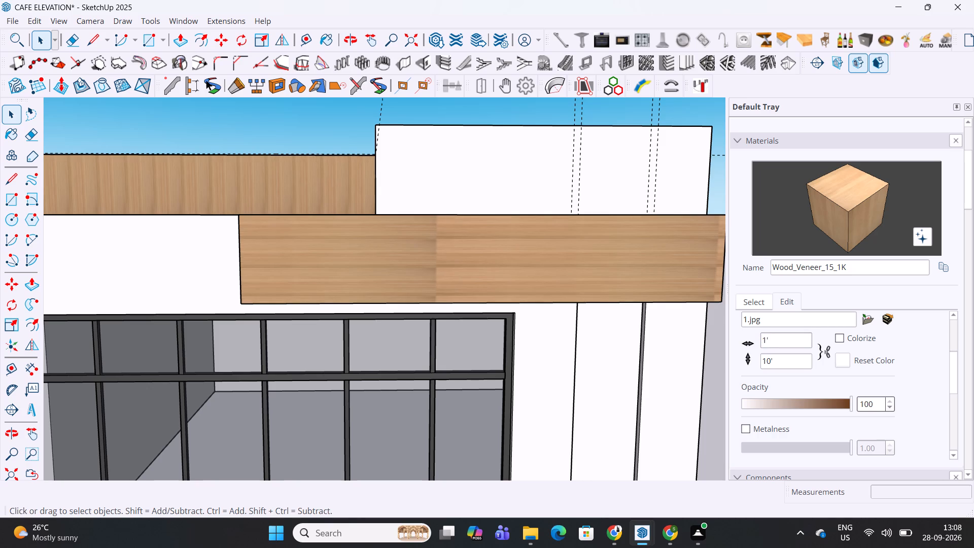
triple_click(776, 340)
text(2')
triple_click(784, 361)
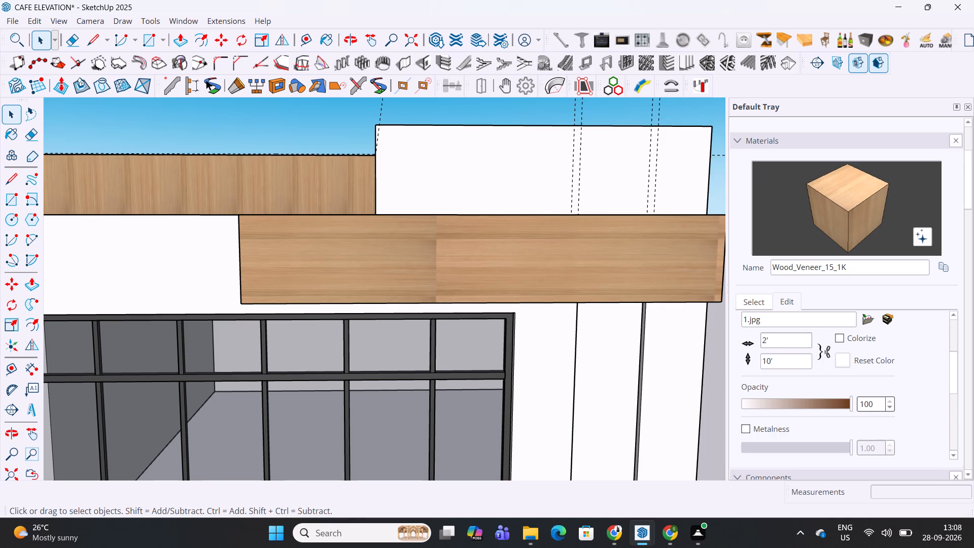
text(20')
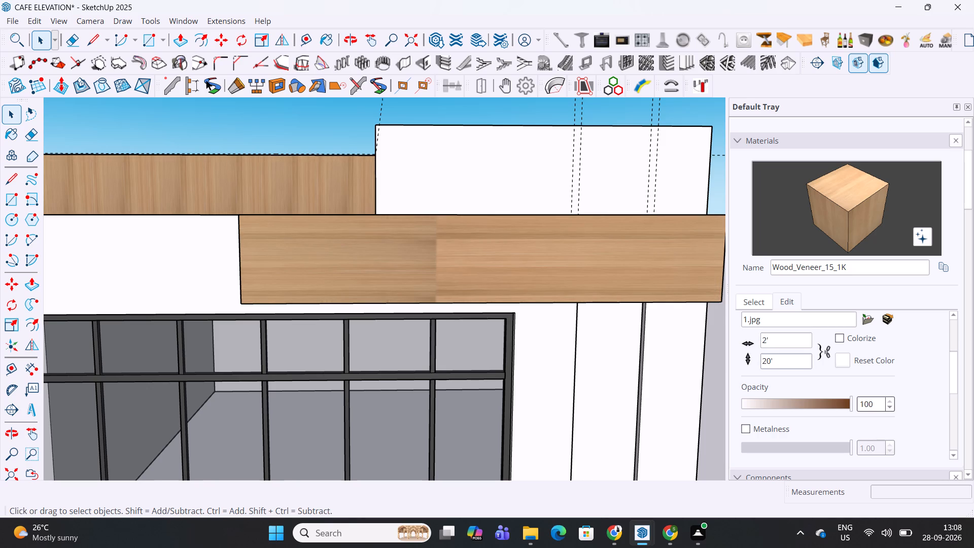
triple_click(781, 361)
text(30')
key(Return)
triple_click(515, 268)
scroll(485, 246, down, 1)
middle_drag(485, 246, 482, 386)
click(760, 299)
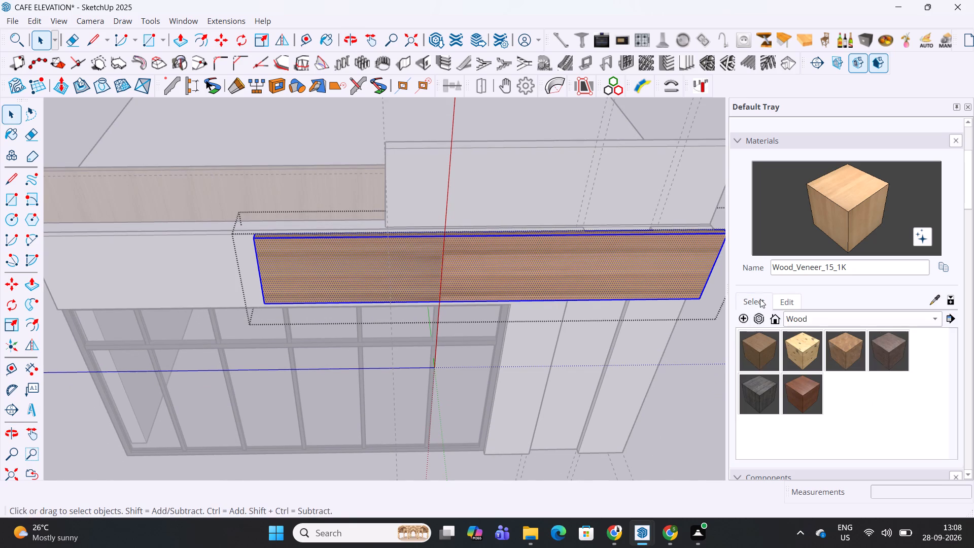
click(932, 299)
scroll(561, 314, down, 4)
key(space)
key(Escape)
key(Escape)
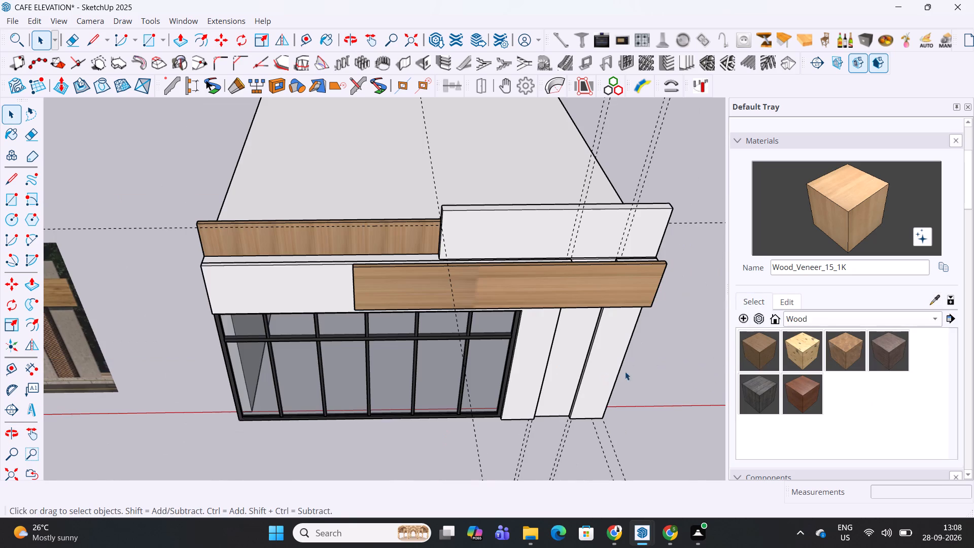
Draw a small rectangle on the ground beside the pier and paint it with Wood_Veneer_15_1K as a material swatch.
scroll(676, 347, up, 1)
key(r)
click(694, 337)
click(666, 368)
key(space)
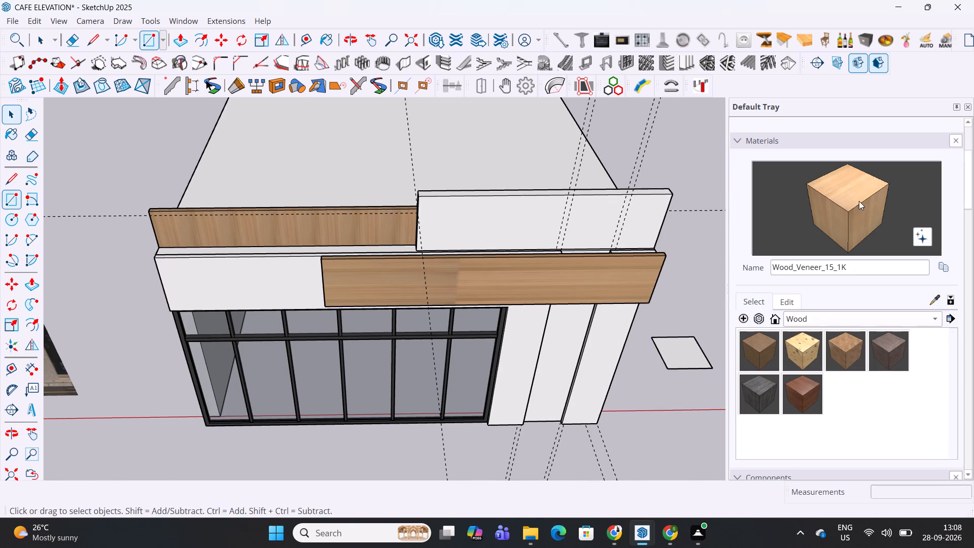
click(859, 200)
click(677, 349)
key(space)
click(686, 288)
Sample the default material from the white wall and paint the sign board group with it.
scroll(513, 283, up, 8)
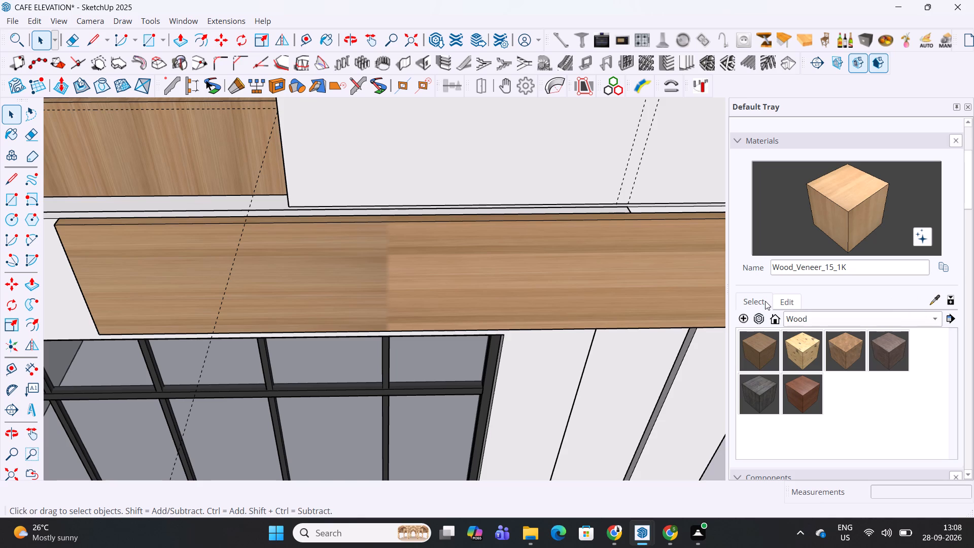
click(932, 301)
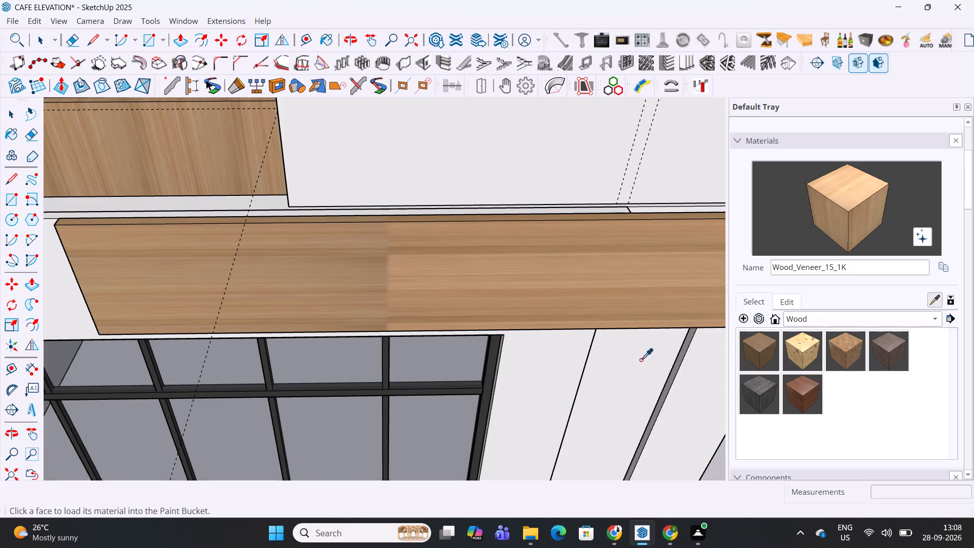
click(641, 360)
click(572, 265)
scroll(572, 265, down, 5)
shift+middle_drag(549, 273, 464, 339)
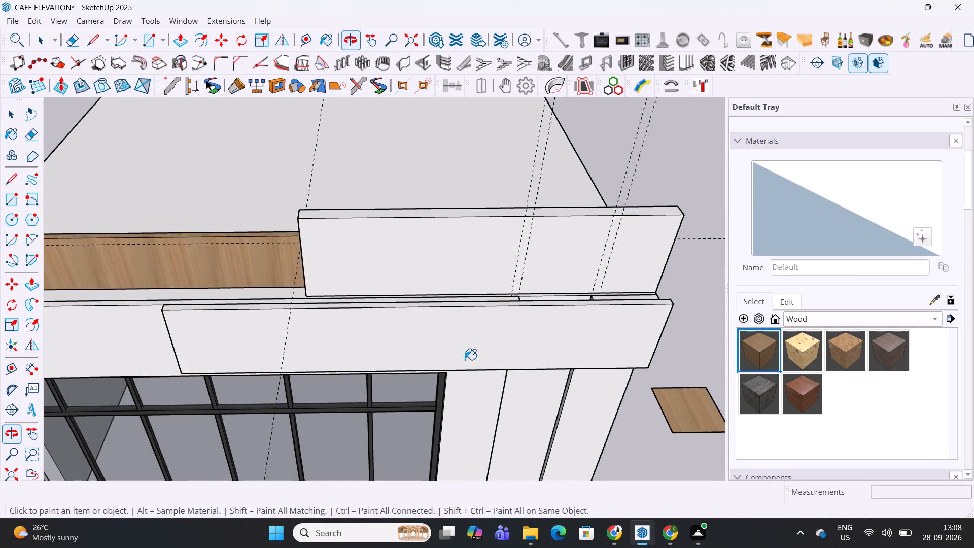
middle_drag(465, 360, 472, 290)
Inside the sign board group, paint its front face with the wood veneer sampled from the ground swatch, and leave the group.
key(space)
double_click(471, 320)
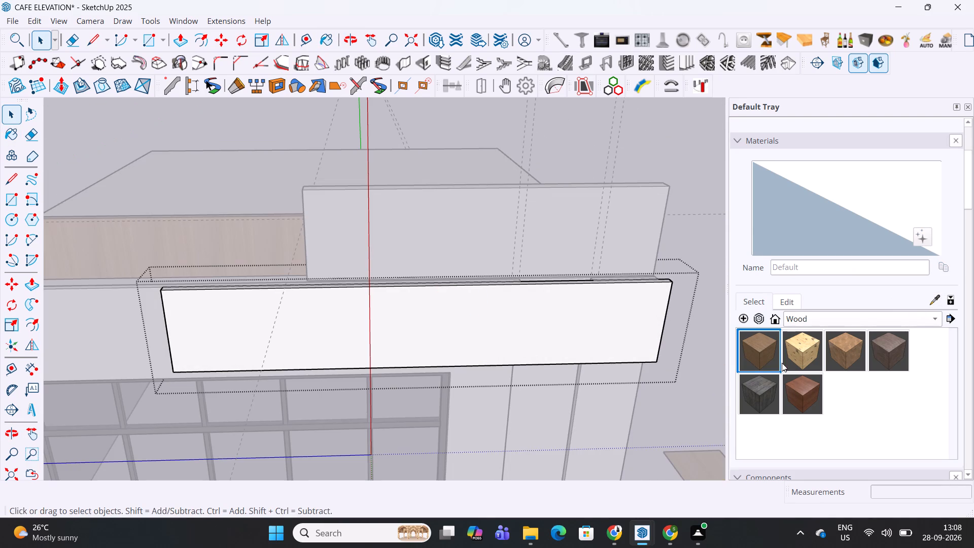
click(928, 302)
click(700, 468)
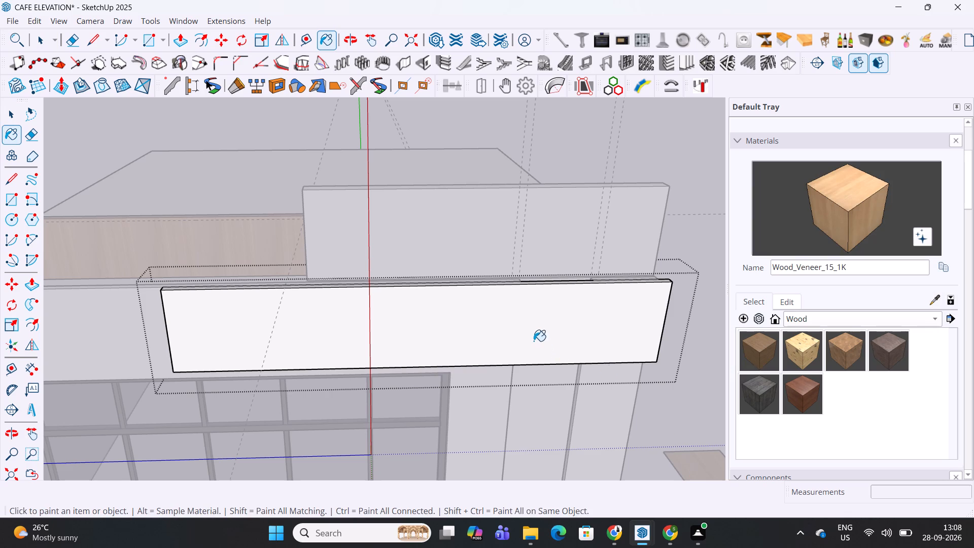
click(534, 341)
shift+middle_drag(472, 337, 530, 365)
middle_drag(530, 365, 516, 272)
shift+middle_drag(491, 331, 474, 323)
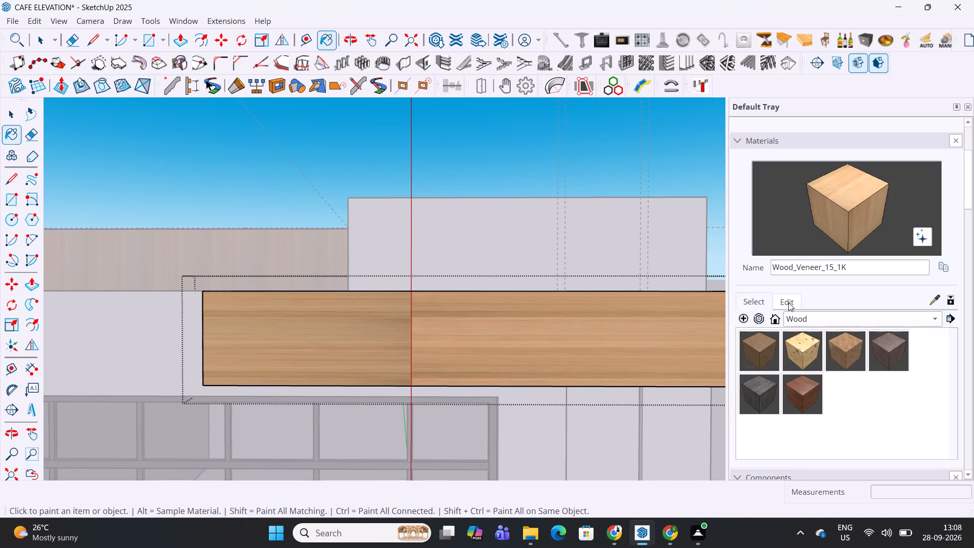
key(Escape)
key(space)
key(Escape)
Reposition the wood texture on the sign board's front face so the tile seam lies just beyond its window-side end.
click(503, 333)
double_click(503, 333)
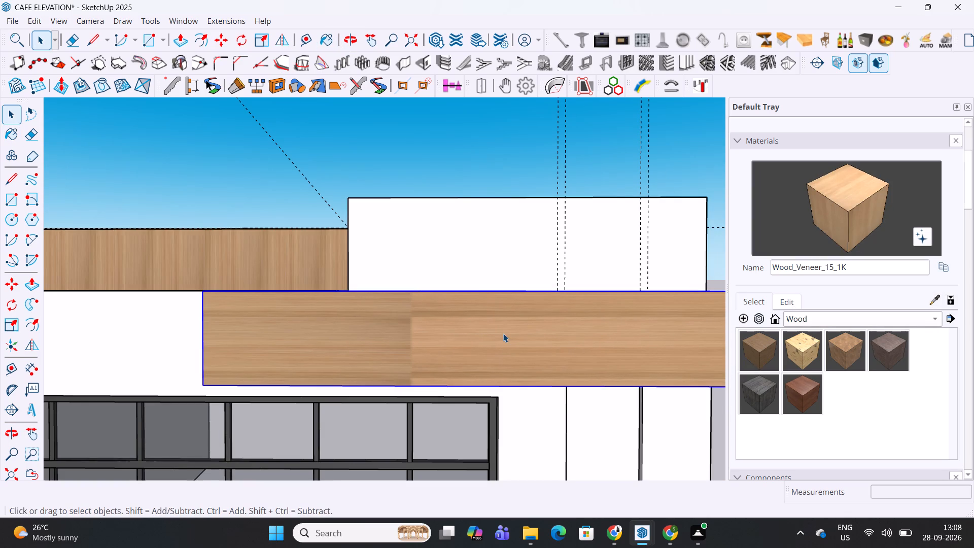
click(493, 327)
right_click(493, 327)
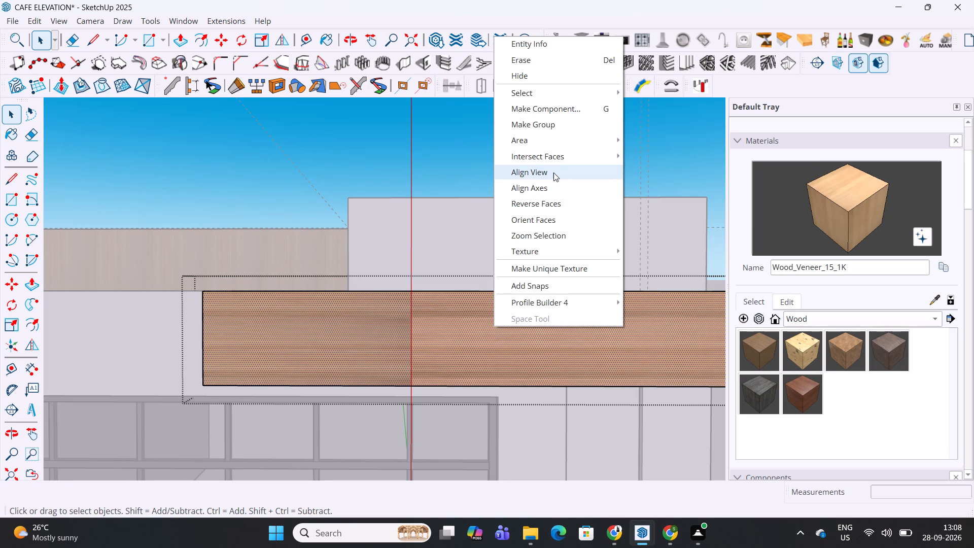
click(535, 254)
click(684, 256)
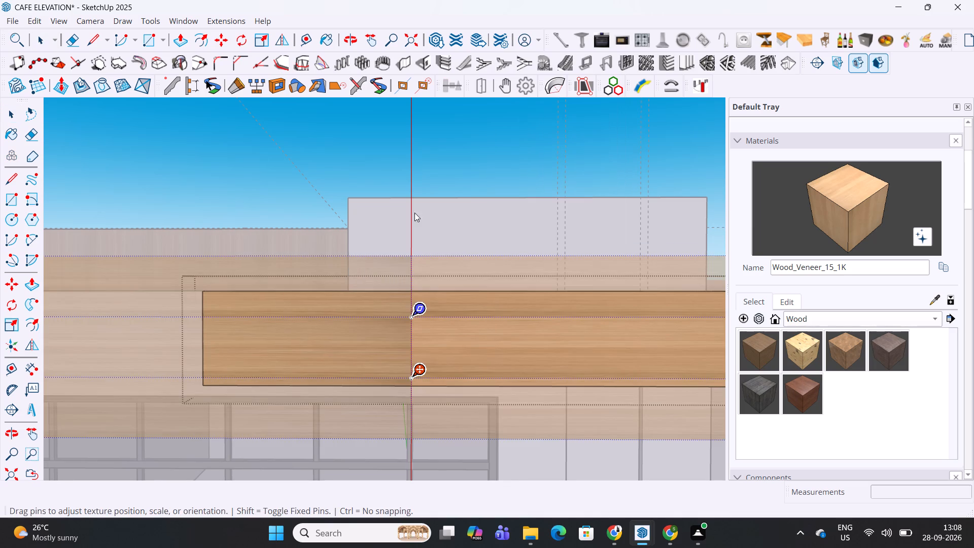
scroll(481, 283, down, 4)
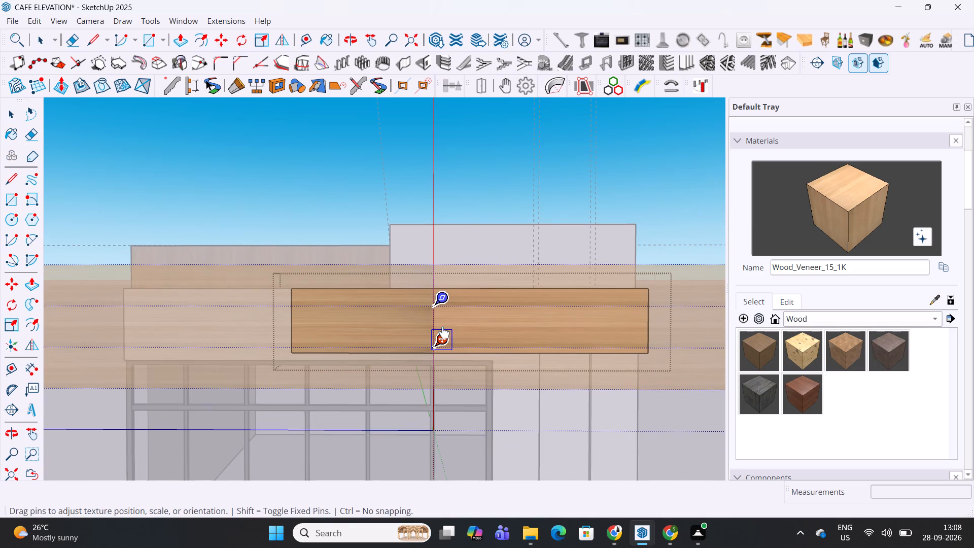
drag(443, 340, 352, 339)
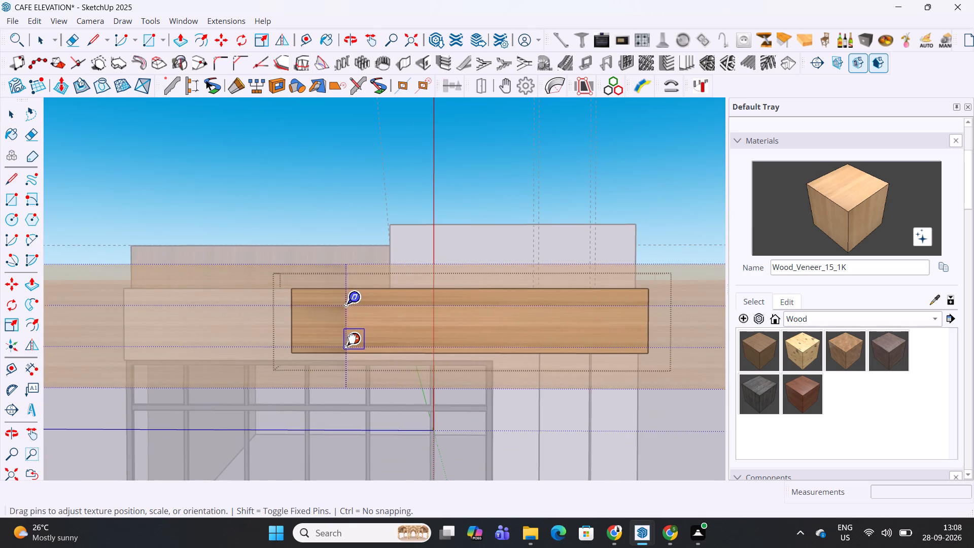
drag(352, 339, 290, 332)
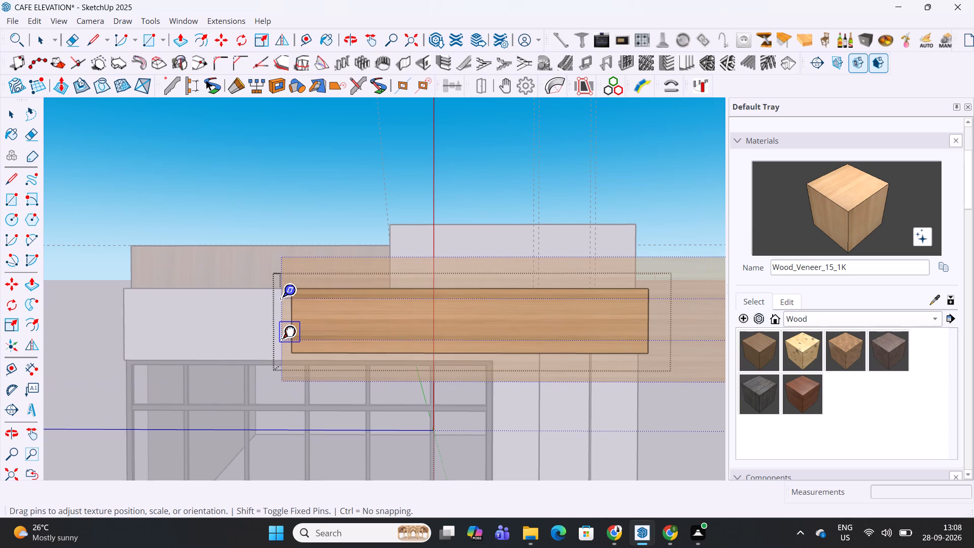
drag(290, 332, 286, 328)
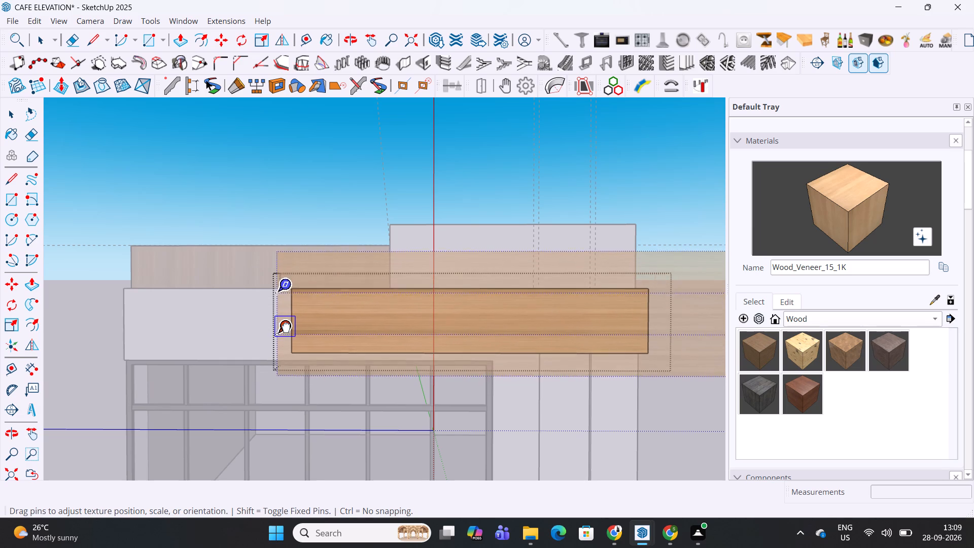
drag(286, 328, 284, 334)
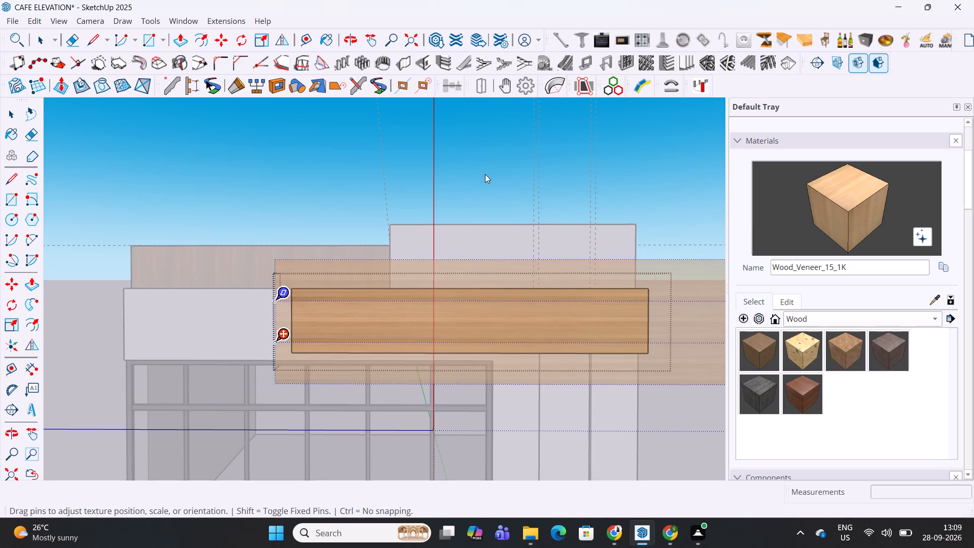
click(485, 174)
scroll(440, 319, up, 4)
key(Escape)
key(Escape)
key(Escape)
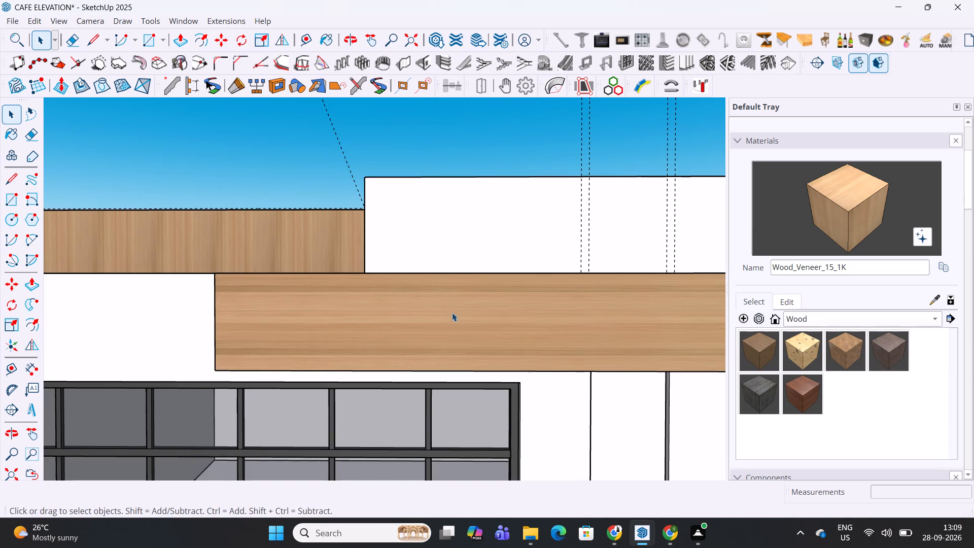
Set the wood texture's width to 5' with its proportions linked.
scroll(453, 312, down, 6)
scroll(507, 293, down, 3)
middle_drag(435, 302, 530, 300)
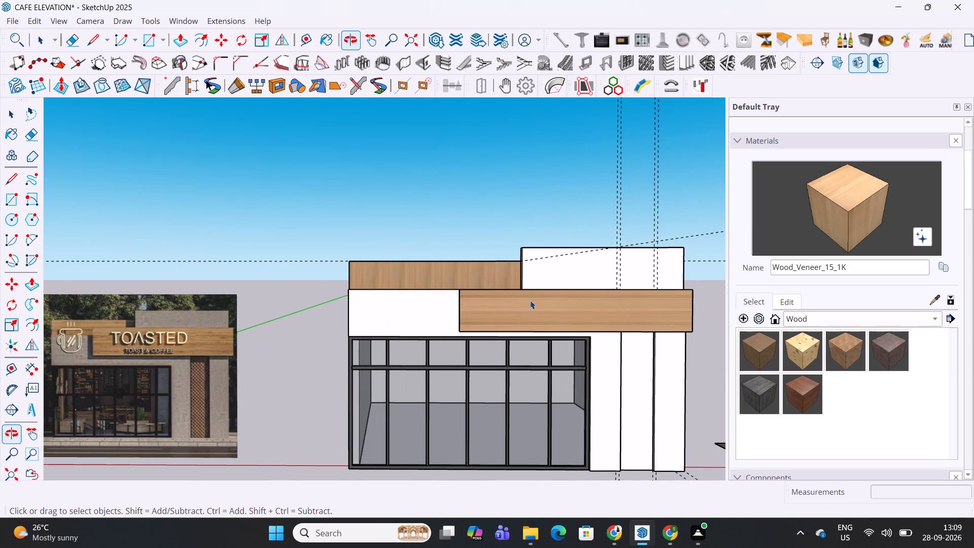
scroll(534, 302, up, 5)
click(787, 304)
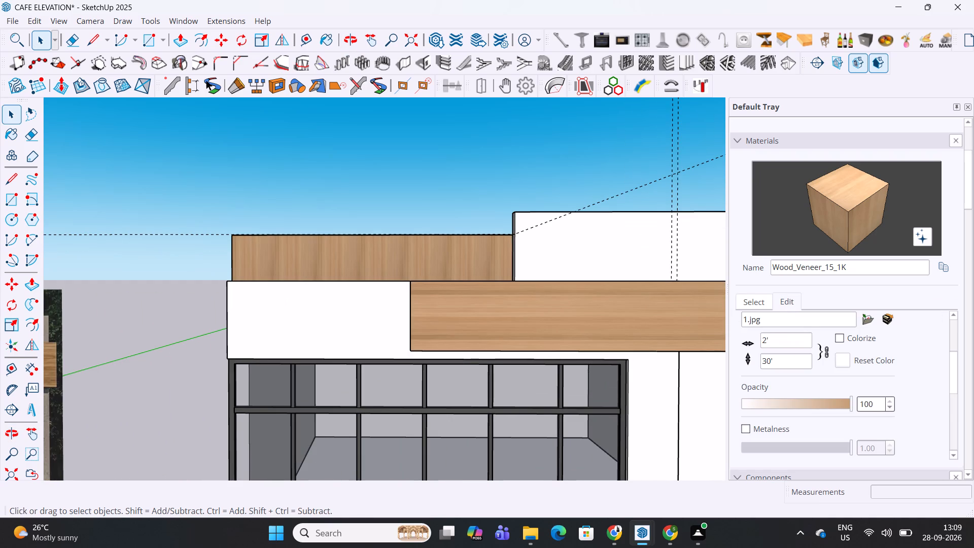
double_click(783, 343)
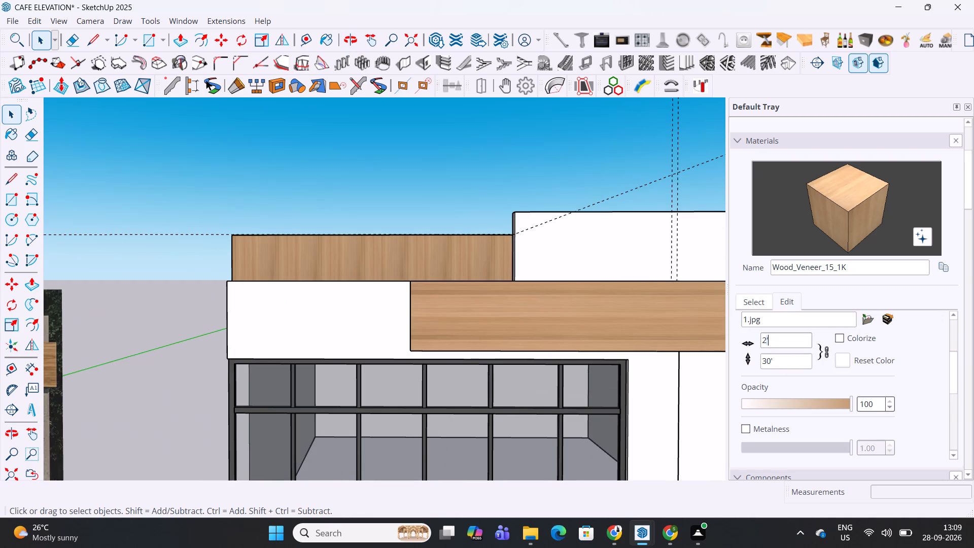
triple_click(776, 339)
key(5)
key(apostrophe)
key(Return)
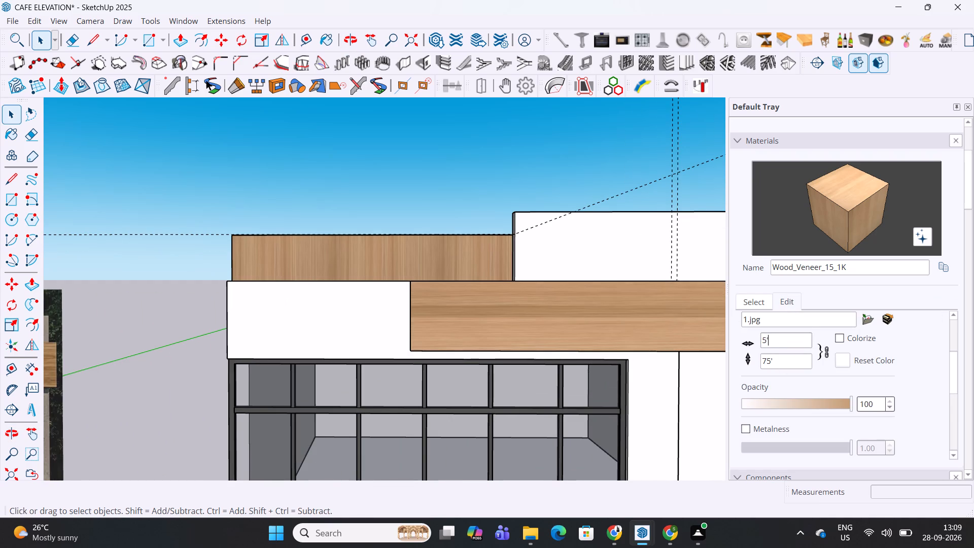
Set the wood texture's width to 10' with its proportions linked, and check the grain on the facade.
triple_click(778, 341)
text(10')
scroll(504, 325, down, 5)
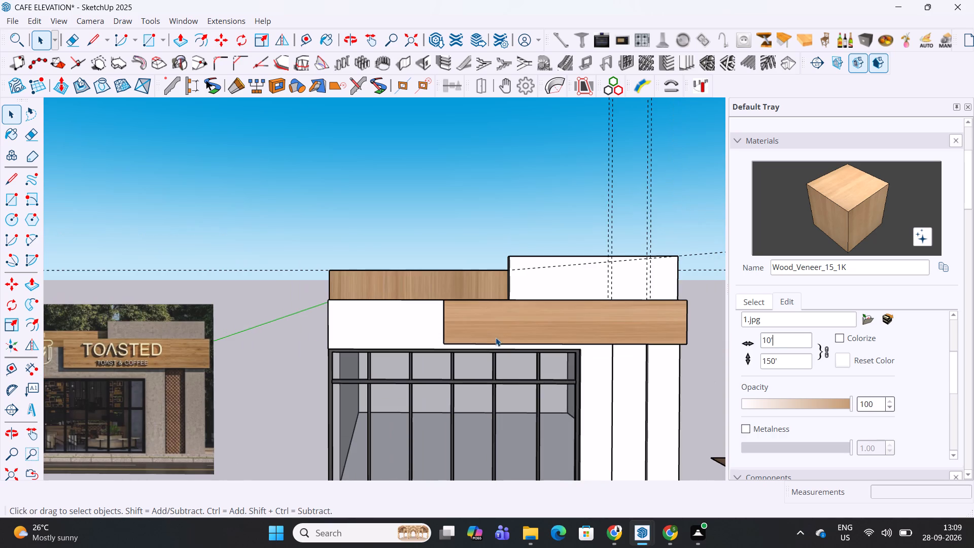
scroll(576, 313, up, 10)
scroll(584, 312, down, 5)
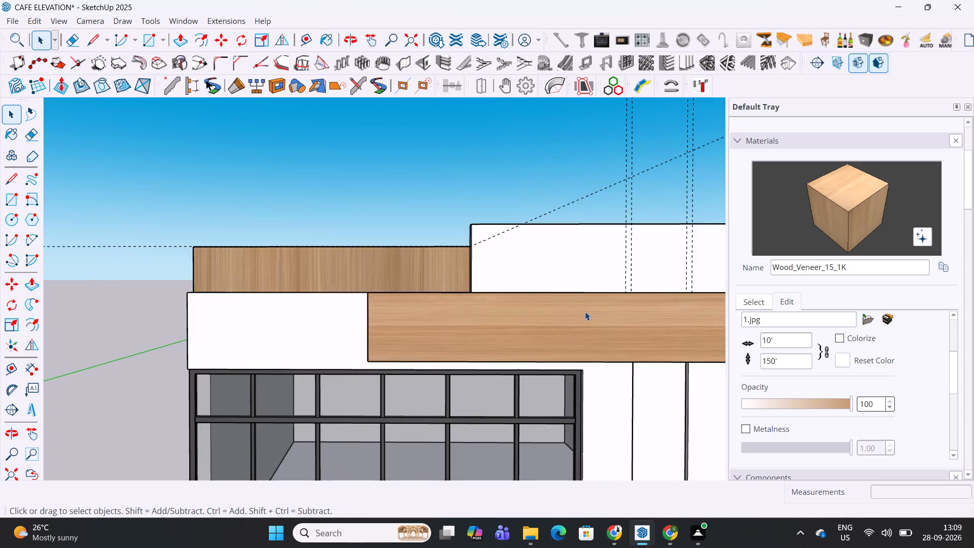
scroll(585, 312, down, 6)
Delete the old wood parapet board that stands on the roof edge above the window.
click(457, 195)
click(444, 284)
middle_drag(444, 284, 482, 391)
scroll(479, 382, down, 1)
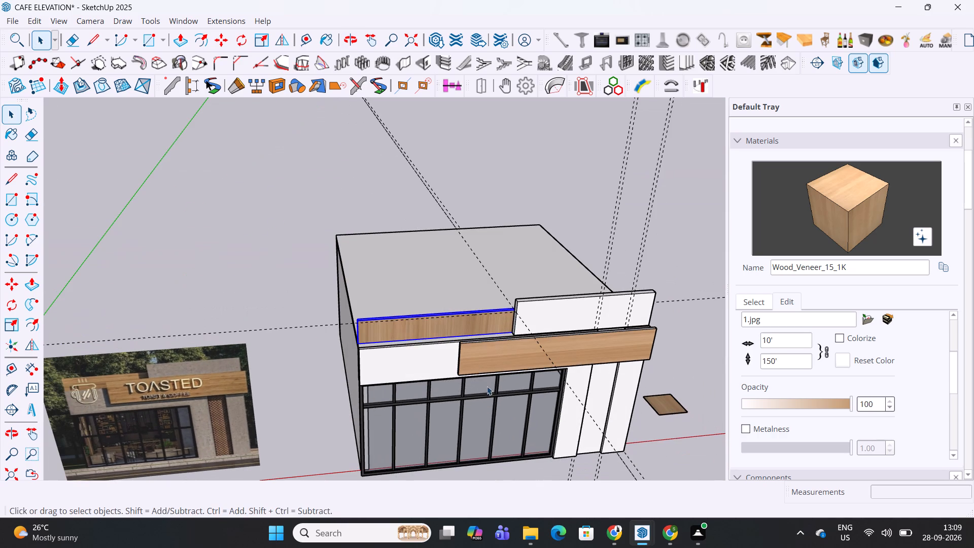
key(Delete)
Copy the wood sign board onto the roof's front edge above the window, starting at the building's side edge.
scroll(475, 369, up, 4)
middle_drag(477, 366, 558, 362)
click(543, 346)
scroll(608, 318, up, 2)
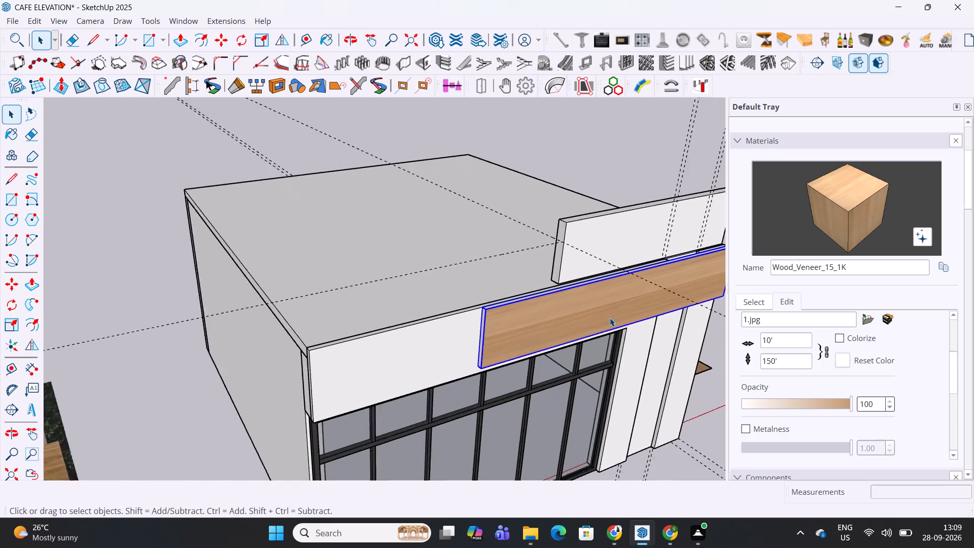
scroll(610, 318, up, 3)
key(m)
scroll(442, 378, up, 3)
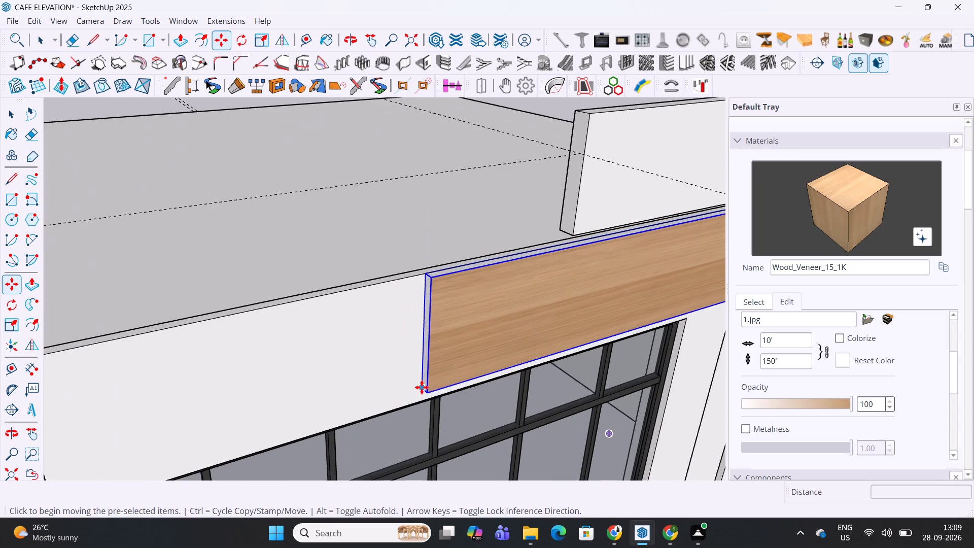
click(422, 387)
scroll(494, 329, down, 5)
middle_drag(342, 306, 505, 308)
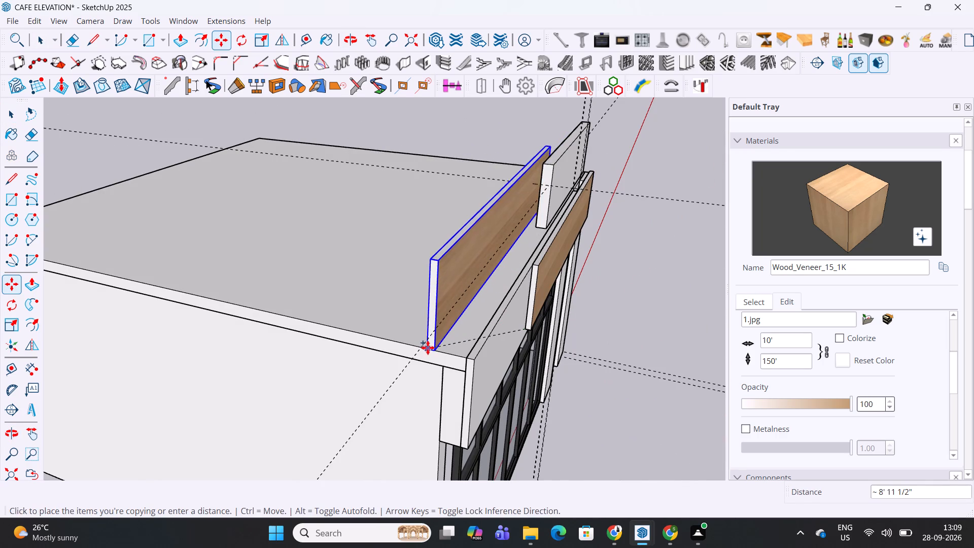
click(441, 352)
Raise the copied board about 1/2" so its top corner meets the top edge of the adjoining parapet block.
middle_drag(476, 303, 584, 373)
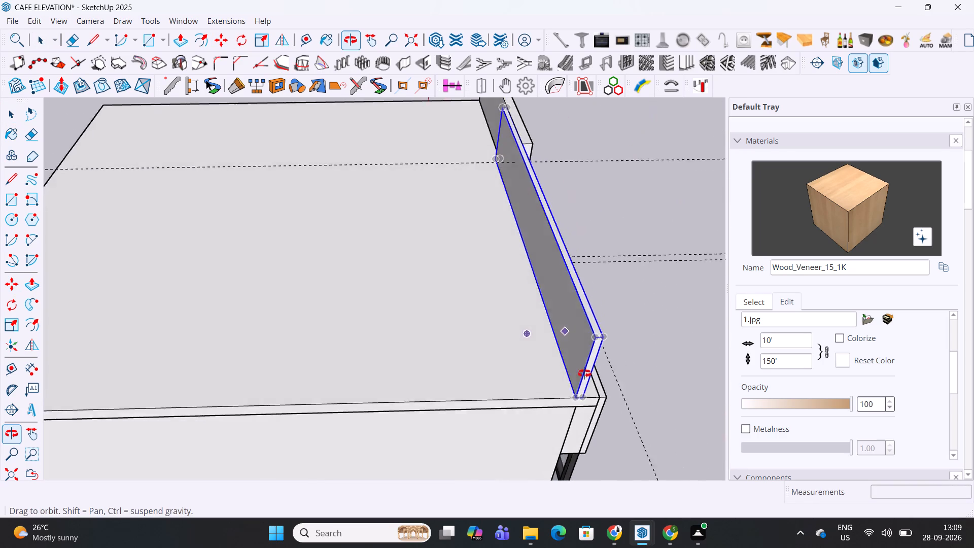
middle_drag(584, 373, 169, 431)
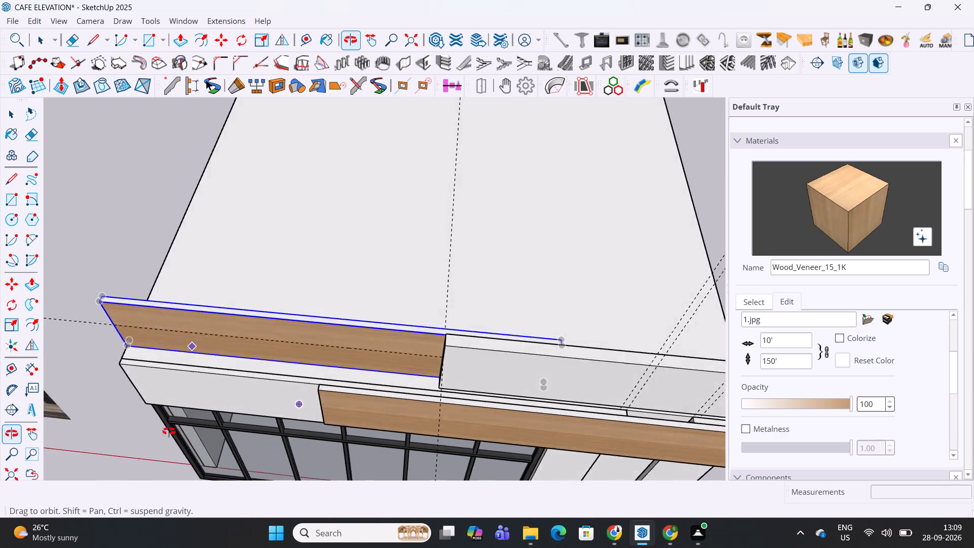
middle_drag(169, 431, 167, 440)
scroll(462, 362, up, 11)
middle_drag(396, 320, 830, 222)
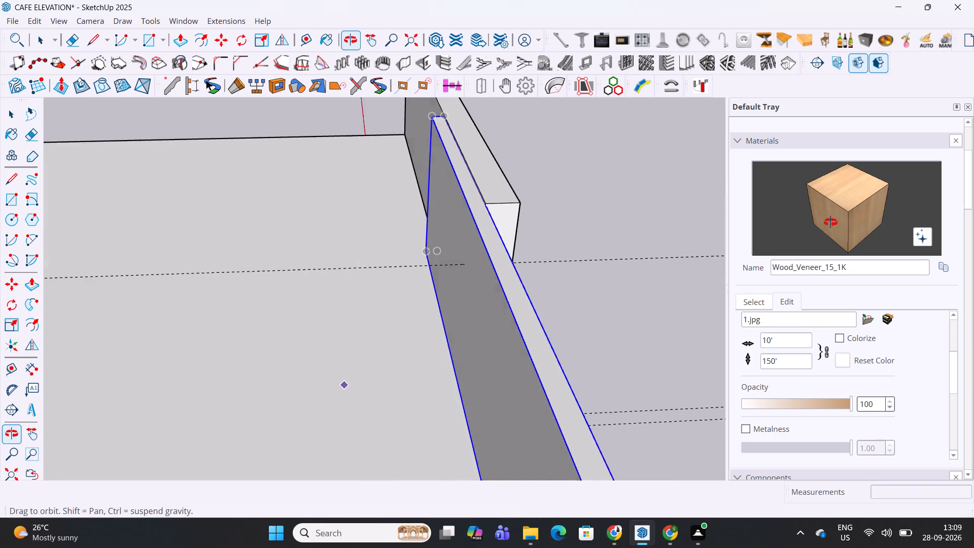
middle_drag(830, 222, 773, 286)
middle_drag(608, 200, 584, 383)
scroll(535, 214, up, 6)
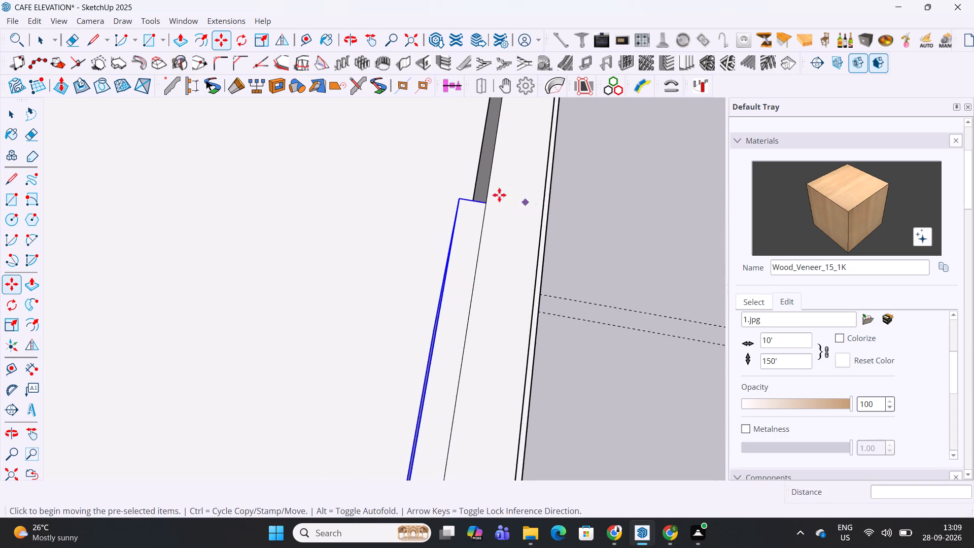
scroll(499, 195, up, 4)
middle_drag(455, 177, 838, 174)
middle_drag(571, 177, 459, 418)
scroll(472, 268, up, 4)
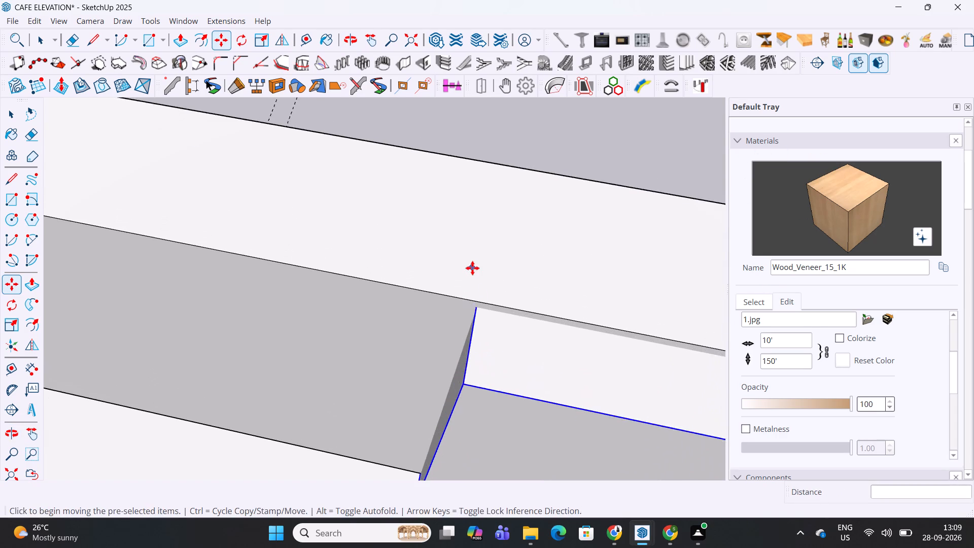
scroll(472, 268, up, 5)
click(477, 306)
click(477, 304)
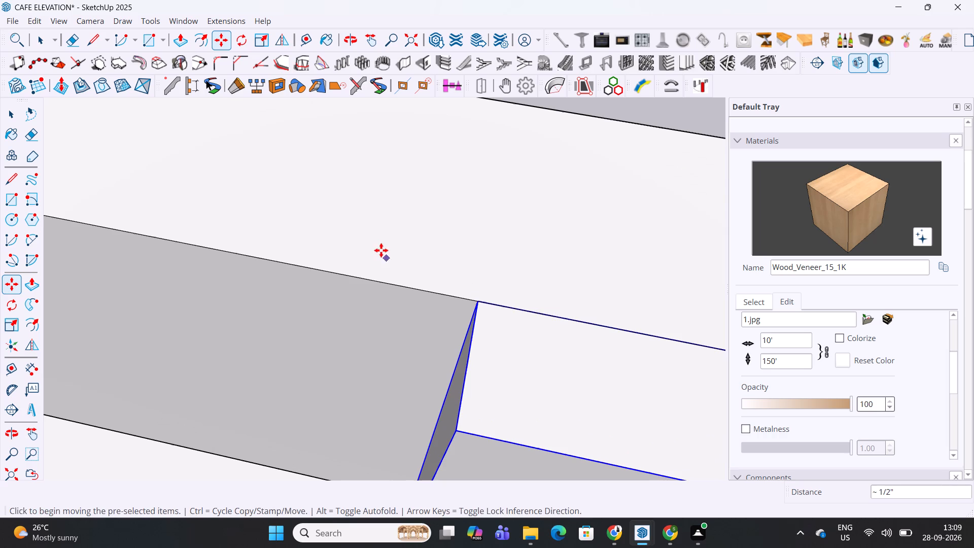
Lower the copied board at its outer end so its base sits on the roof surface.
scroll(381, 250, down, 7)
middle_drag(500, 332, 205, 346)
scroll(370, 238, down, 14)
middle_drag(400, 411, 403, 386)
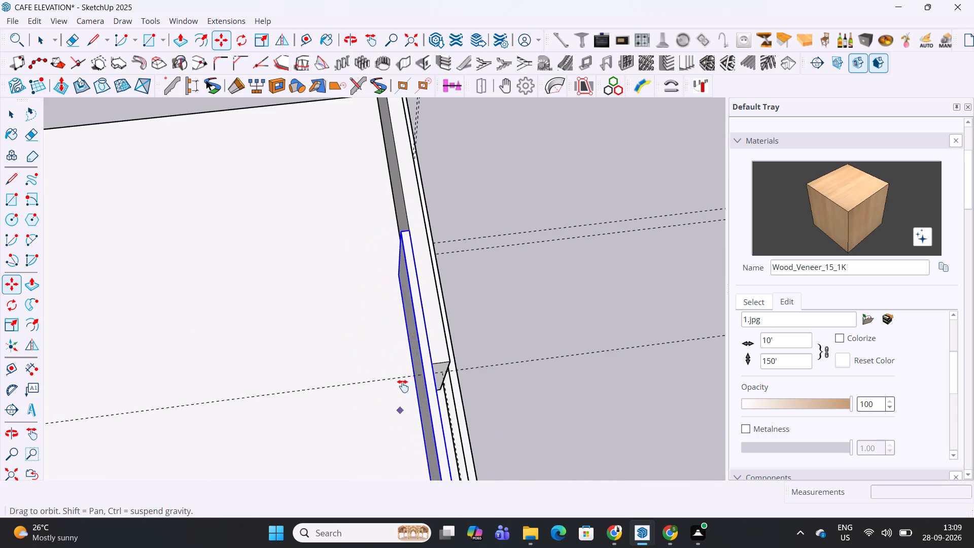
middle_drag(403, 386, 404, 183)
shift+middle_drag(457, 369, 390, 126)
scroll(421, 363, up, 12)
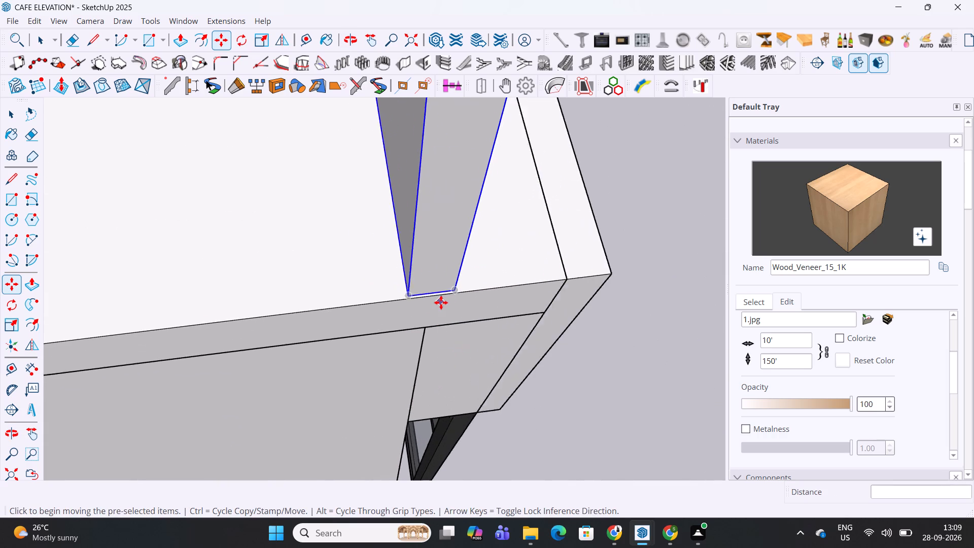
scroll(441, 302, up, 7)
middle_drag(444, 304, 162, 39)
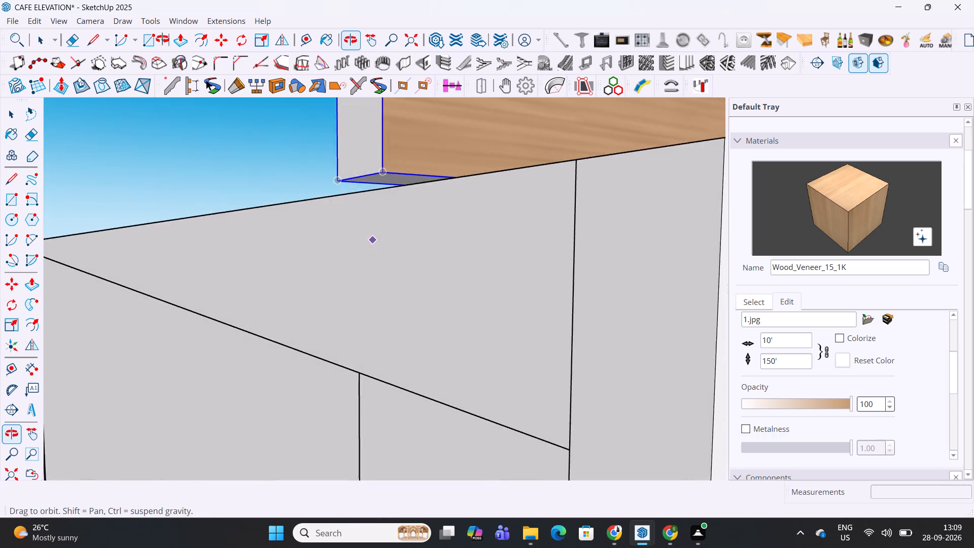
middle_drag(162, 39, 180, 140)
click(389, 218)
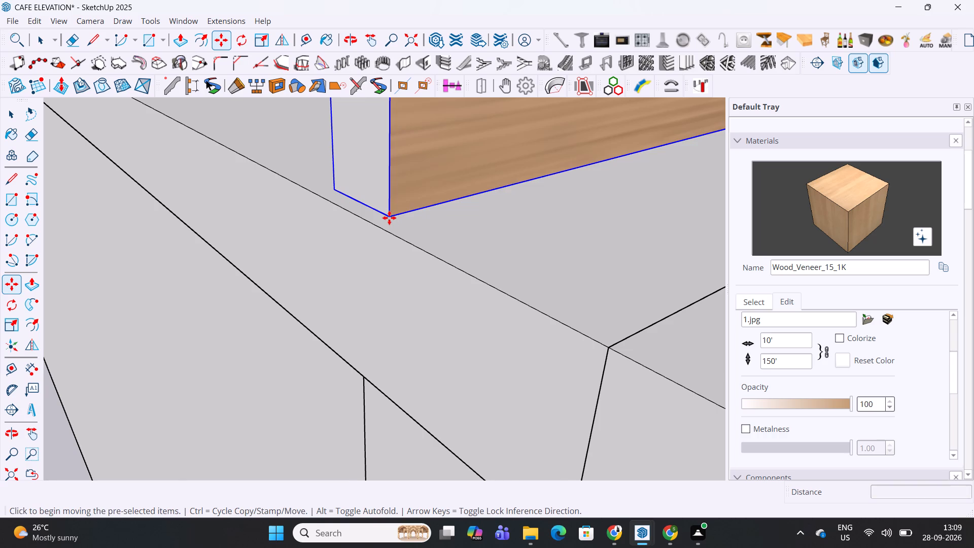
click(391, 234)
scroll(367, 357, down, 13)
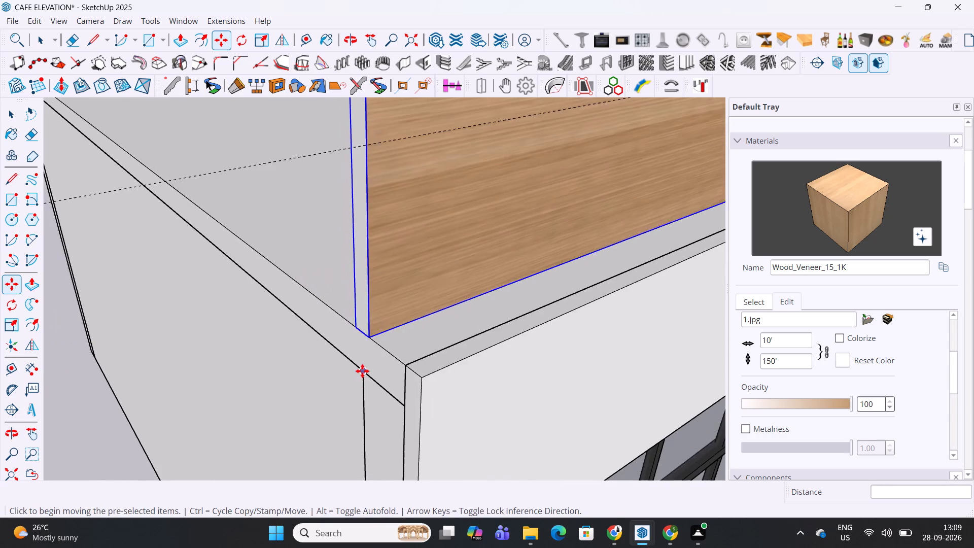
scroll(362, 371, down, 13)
Inside the copied board's group, Push/Pull its top face level with the adjoining parapet block's top, and leave the group.
middle_drag(602, 257, 509, 395)
scroll(572, 356, up, 15)
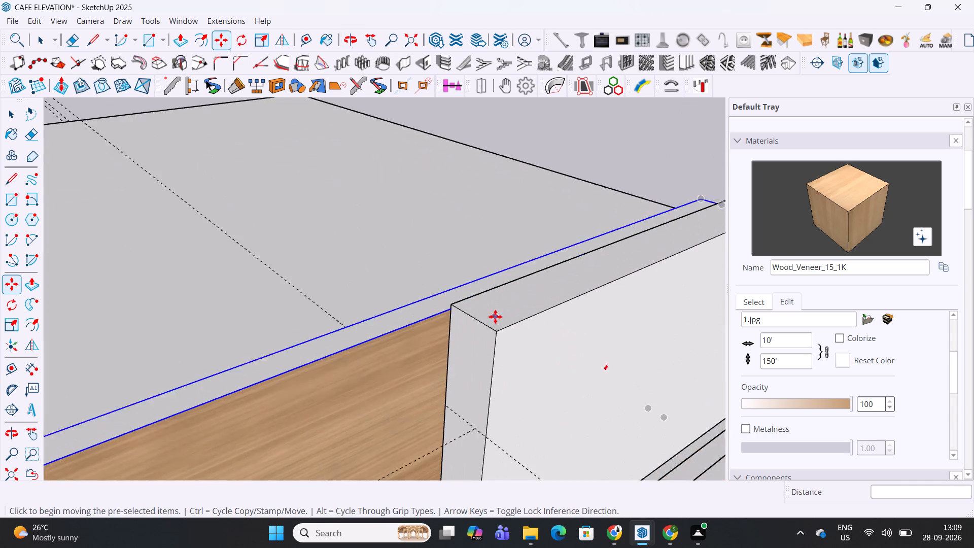
scroll(495, 317, up, 14)
middle_drag(444, 307, 694, 375)
key(space)
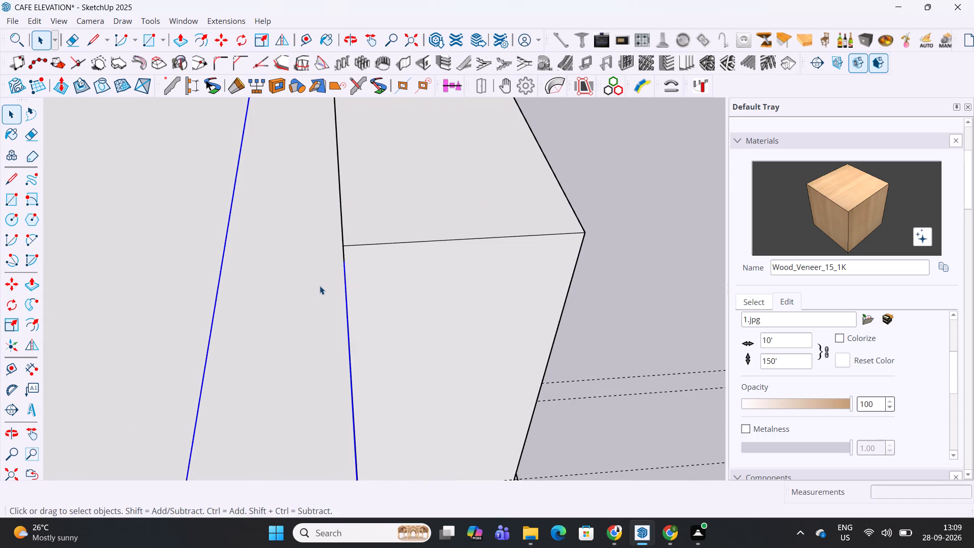
triple_click(320, 286)
click(320, 286)
key(p)
click(326, 282)
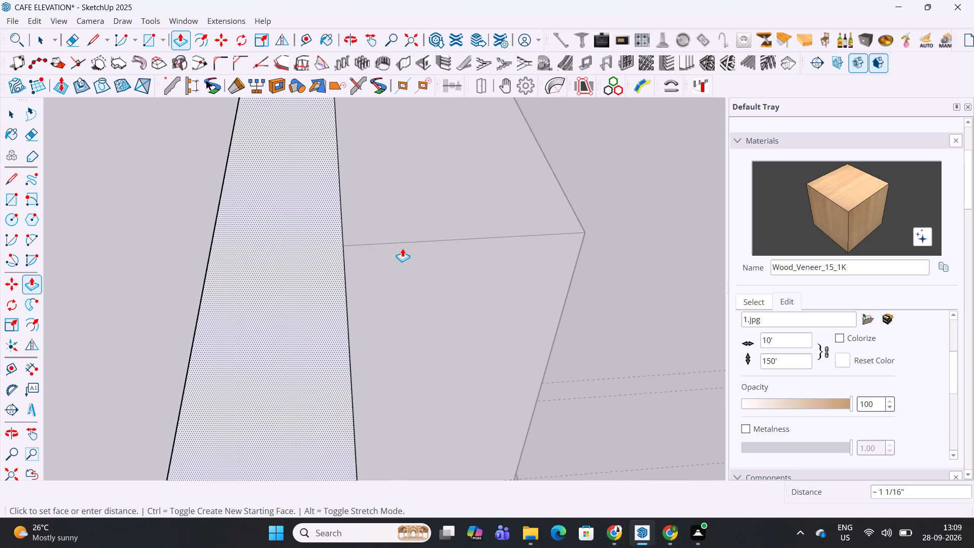
click(404, 246)
key(space)
key(Escape)
Paint the whole sign board and the copied parapet board, including their edges, with the Wood_Veneer_15_1K material.
scroll(390, 288, down, 20)
middle_drag(511, 305, 458, 300)
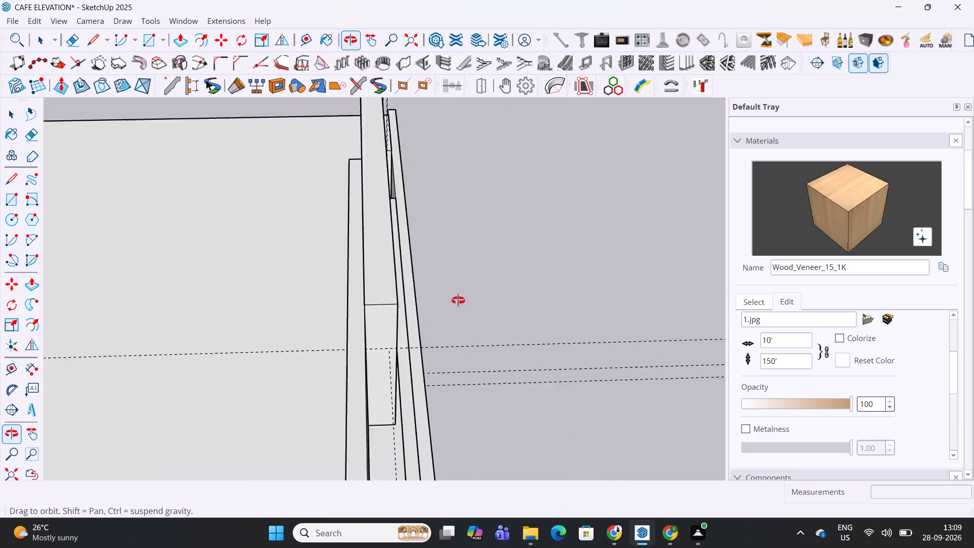
middle_drag(458, 300, 212, 208)
scroll(205, 211, down, 4)
shift+middle_drag(176, 228, 441, 273)
scroll(325, 273, down, 6)
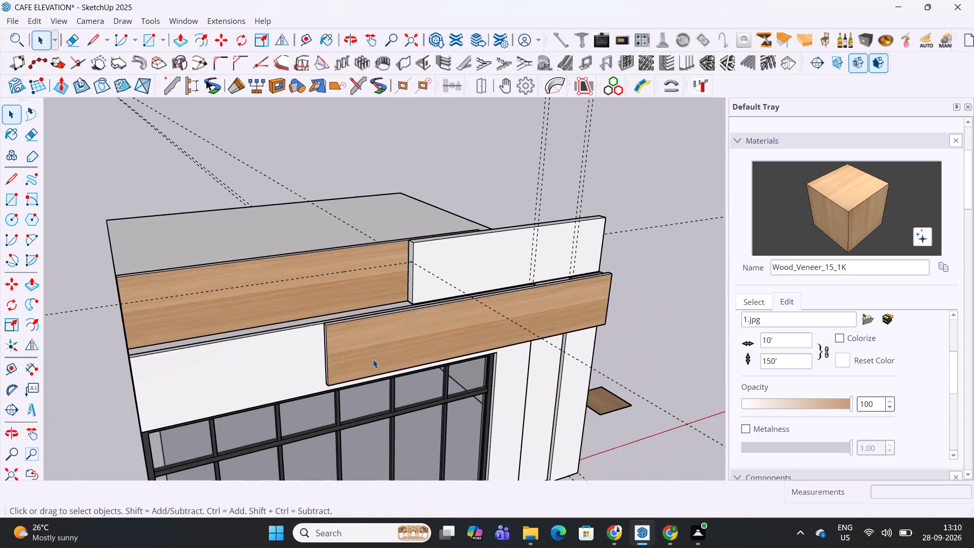
middle_drag(373, 359, 463, 389)
scroll(406, 348, up, 11)
click(792, 247)
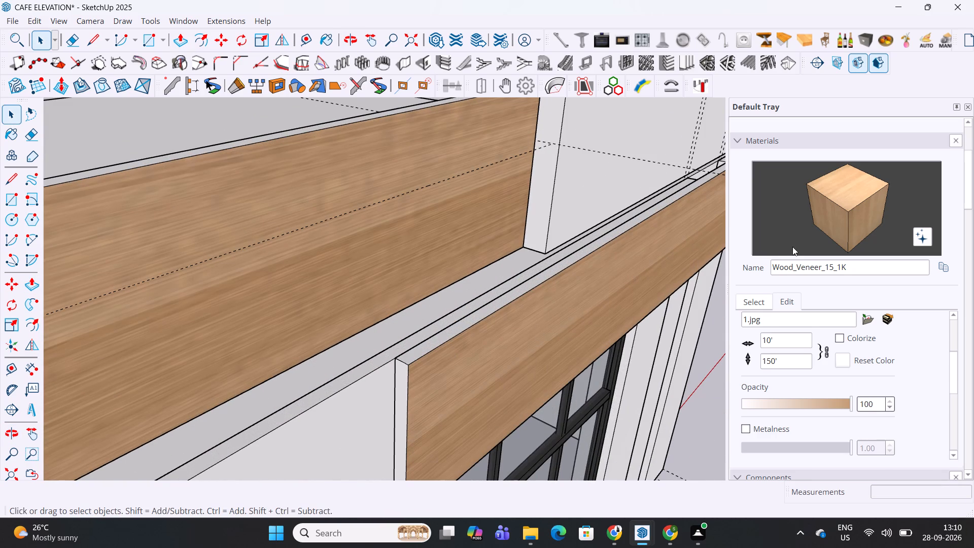
click(436, 339)
scroll(436, 339, down, 4)
click(375, 225)
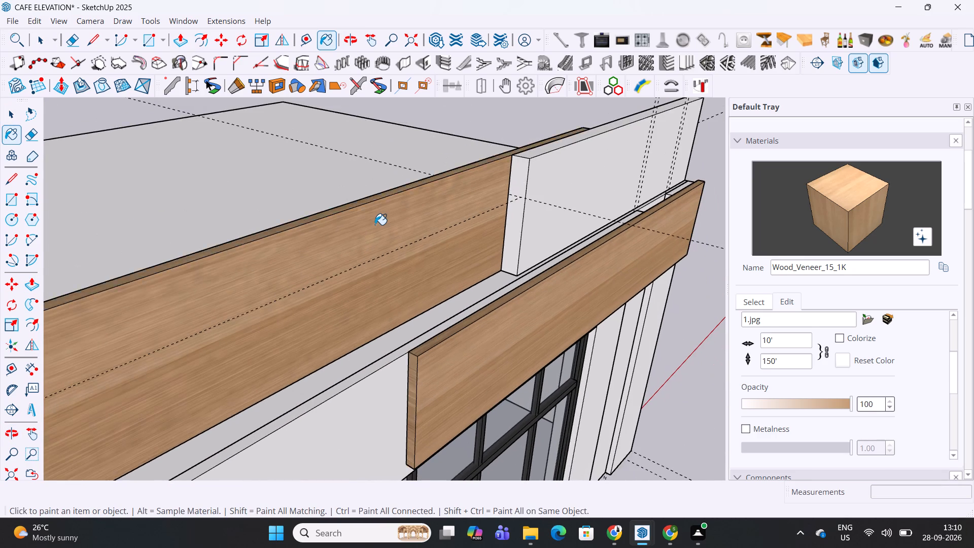
scroll(375, 225, down, 7)
scroll(436, 245, down, 2)
middle_drag(443, 248, 298, 205)
key(space)
key(Escape)
Compare the facade and its wood boards with the café reference image.
click(657, 254)
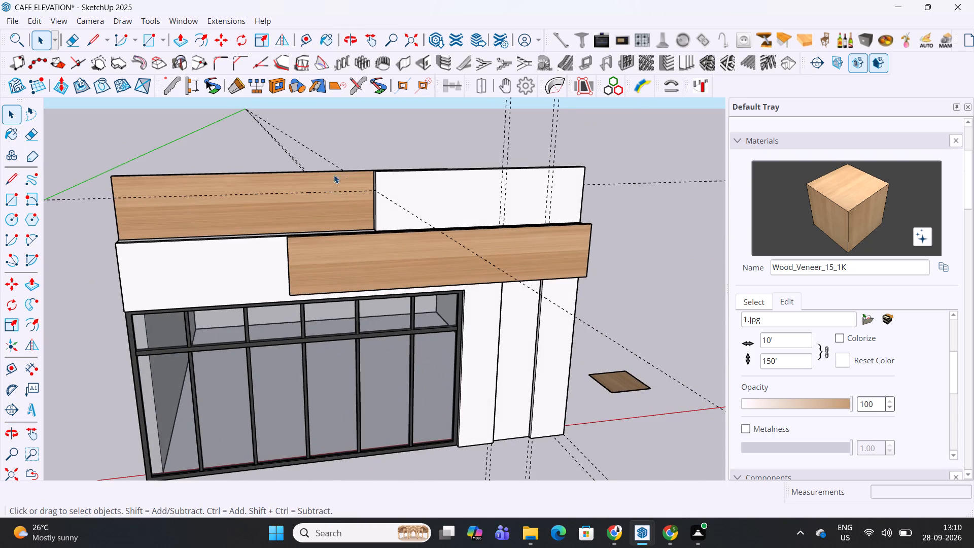
scroll(328, 173, up, 5)
scroll(326, 184, down, 13)
shift+middle_drag(323, 247, 453, 261)
middle_drag(451, 281, 425, 253)
scroll(215, 320, up, 5)
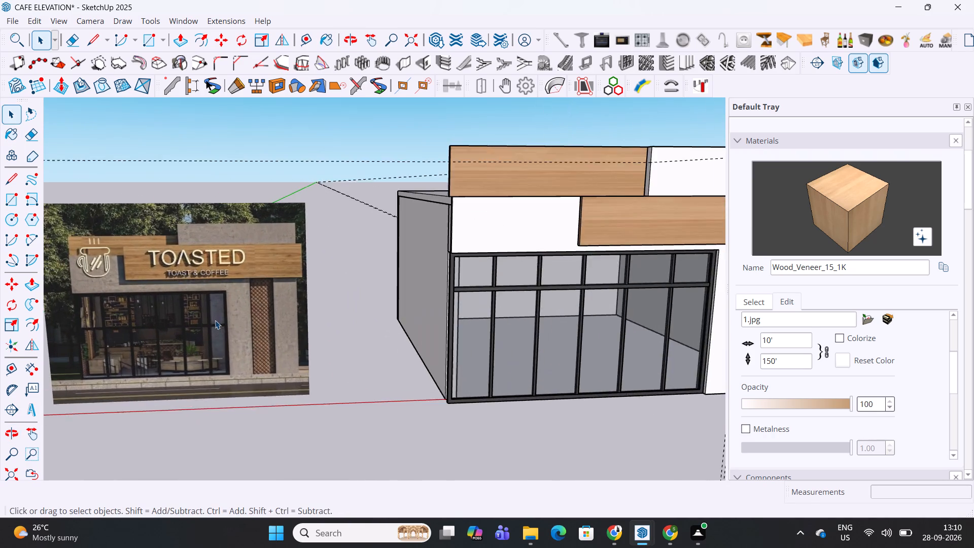
scroll(221, 317, down, 4)
shift+middle_drag(460, 302, 331, 327)
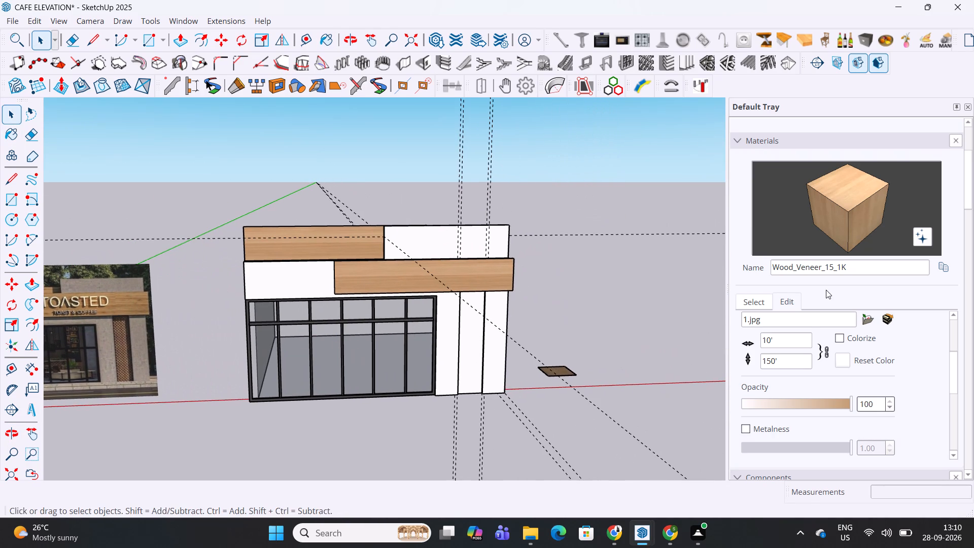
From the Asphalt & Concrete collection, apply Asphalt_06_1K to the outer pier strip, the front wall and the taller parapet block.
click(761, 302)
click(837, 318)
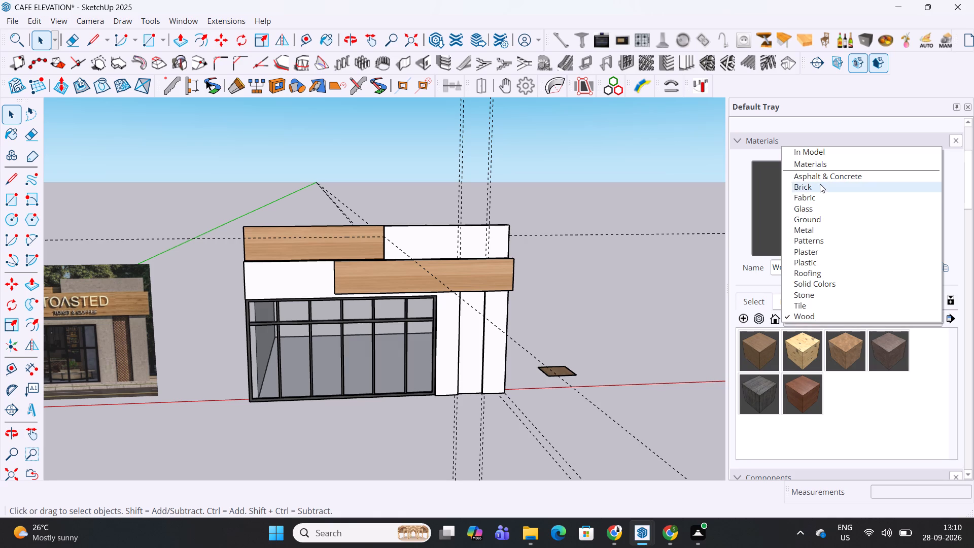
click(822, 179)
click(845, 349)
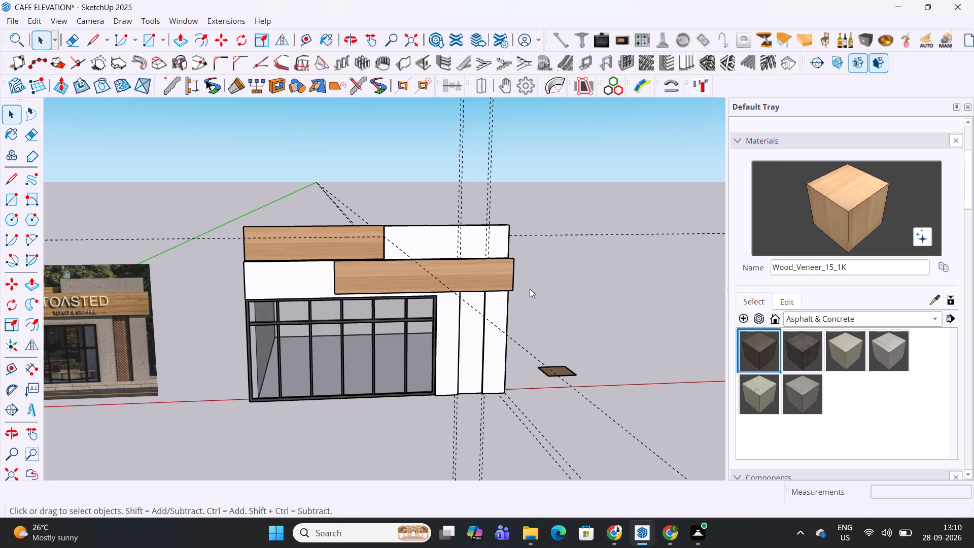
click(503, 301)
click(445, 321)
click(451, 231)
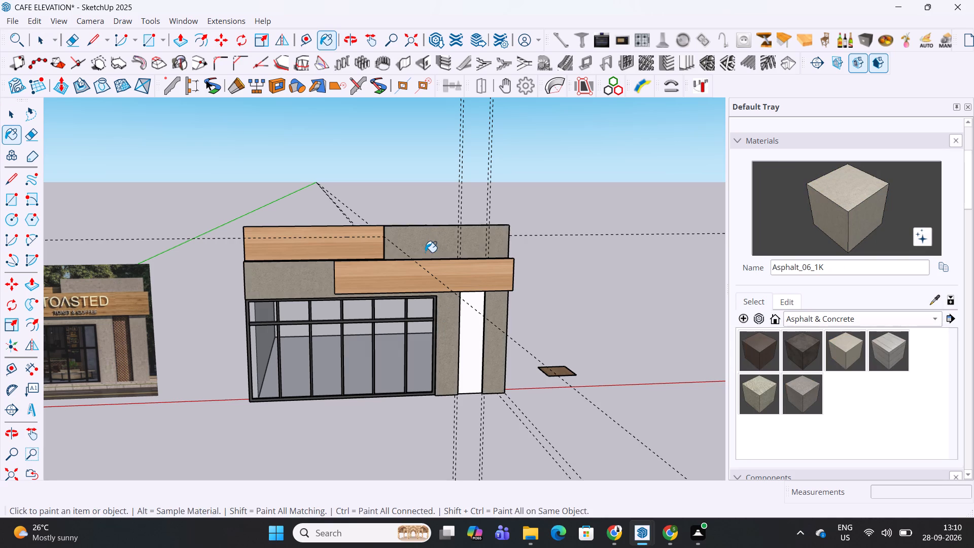
Paint the taller parapet block, the front wall and the outer pier strip with the Concrete_06_1K material.
scroll(425, 252, down, 1)
shift+middle_drag(425, 252, 560, 281)
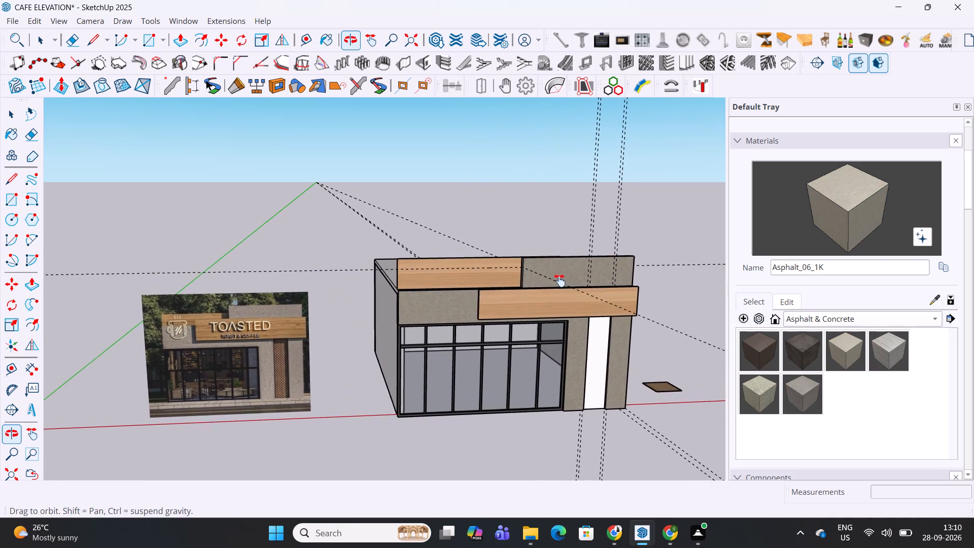
shift+middle_drag(560, 281, 455, 259)
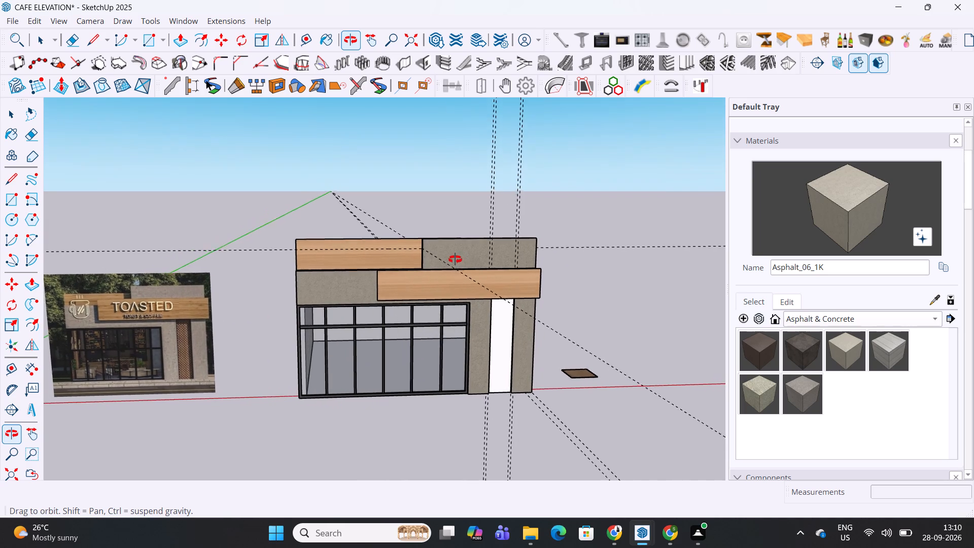
shift+middle_drag(455, 259, 446, 253)
click(806, 392)
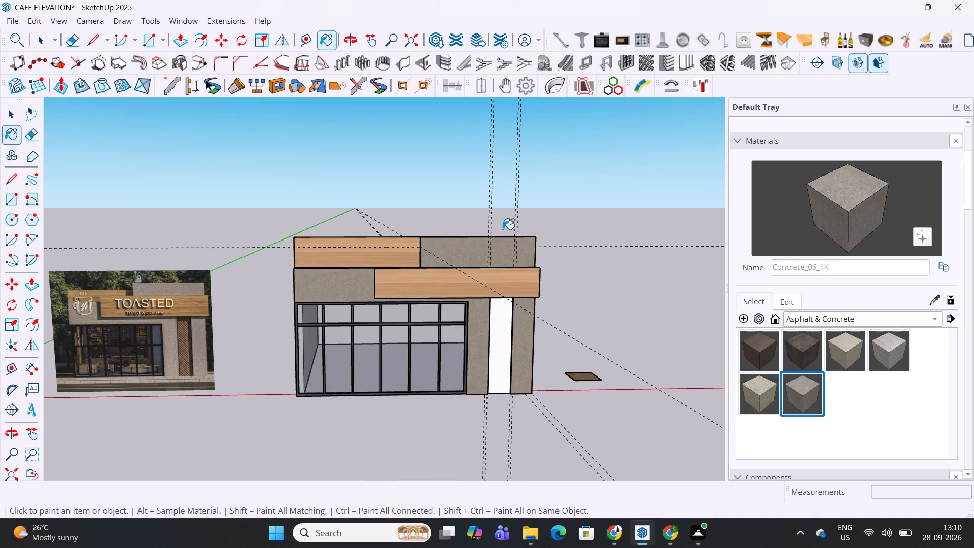
click(460, 247)
scroll(357, 274, up, 5)
click(347, 275)
click(639, 345)
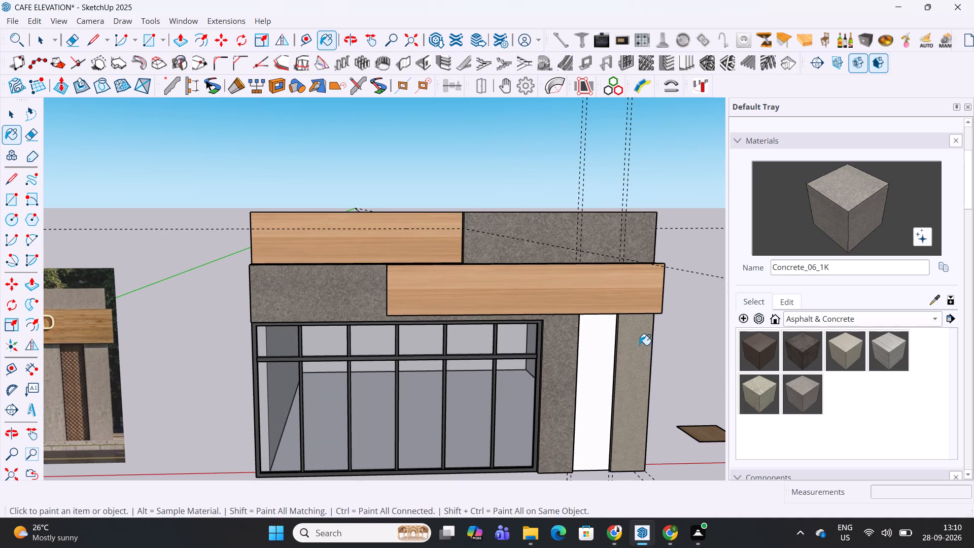
Edit the Concrete_06_1K material's brightness, trying a darker tone before settling on a slightly lighter grey.
scroll(619, 316, down, 5)
scroll(619, 316, up, 11)
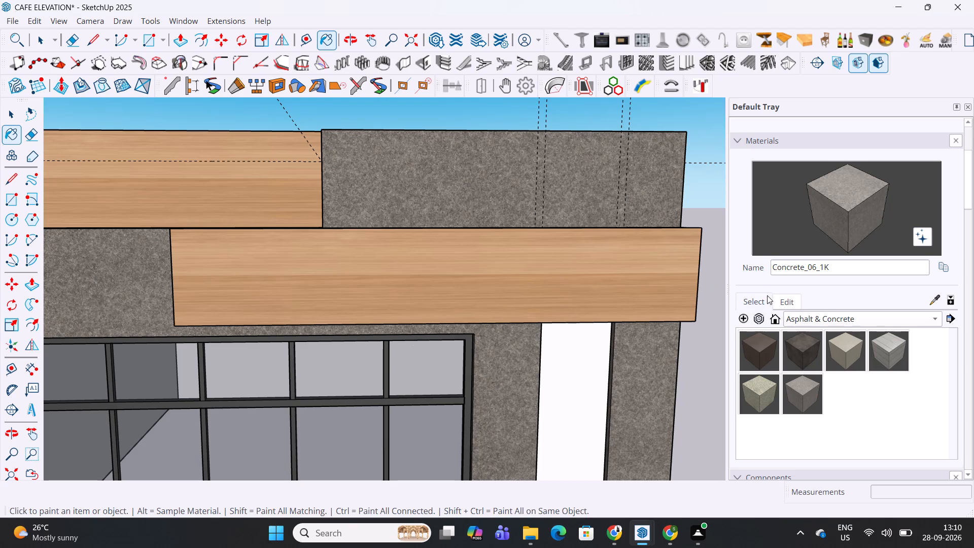
click(783, 300)
scroll(843, 375, up, 1)
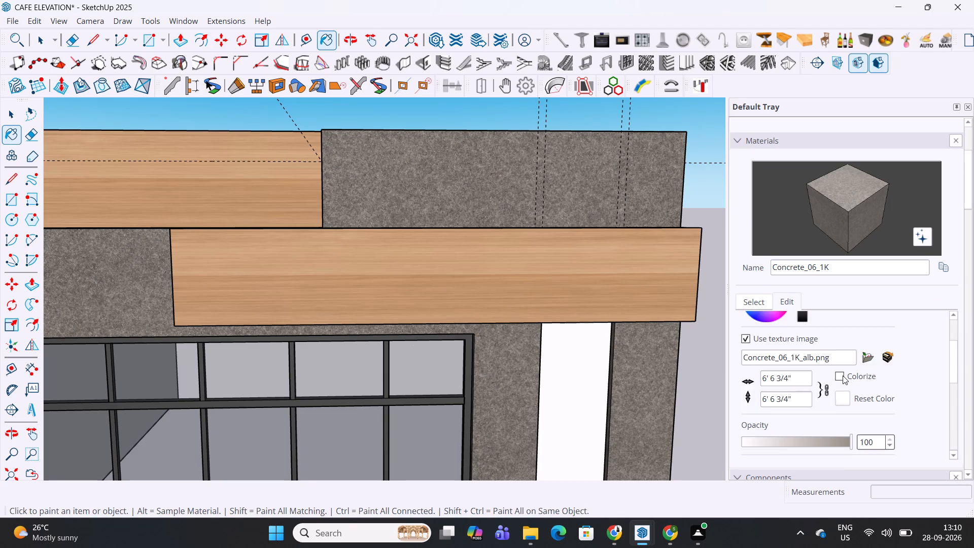
scroll(843, 375, up, 1)
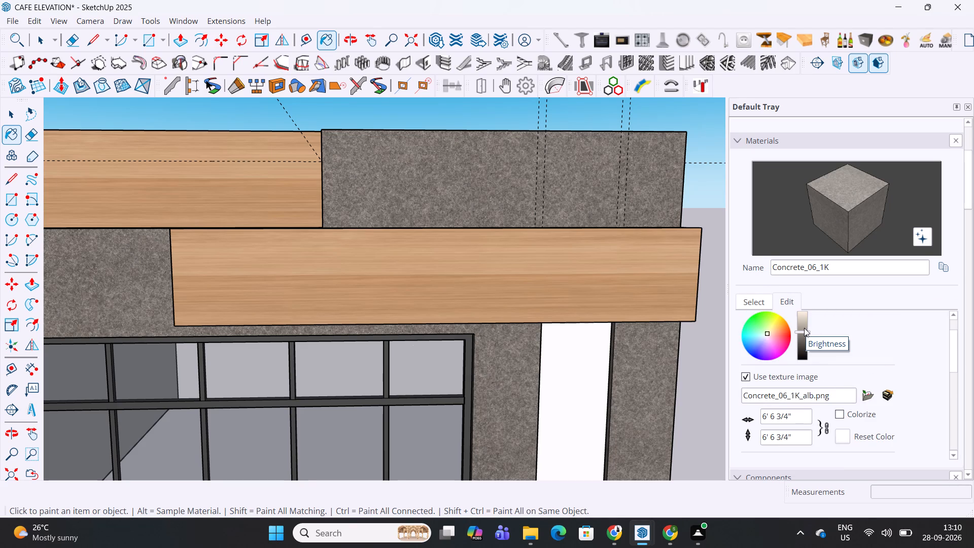
click(804, 328)
scroll(804, 328, down, 8)
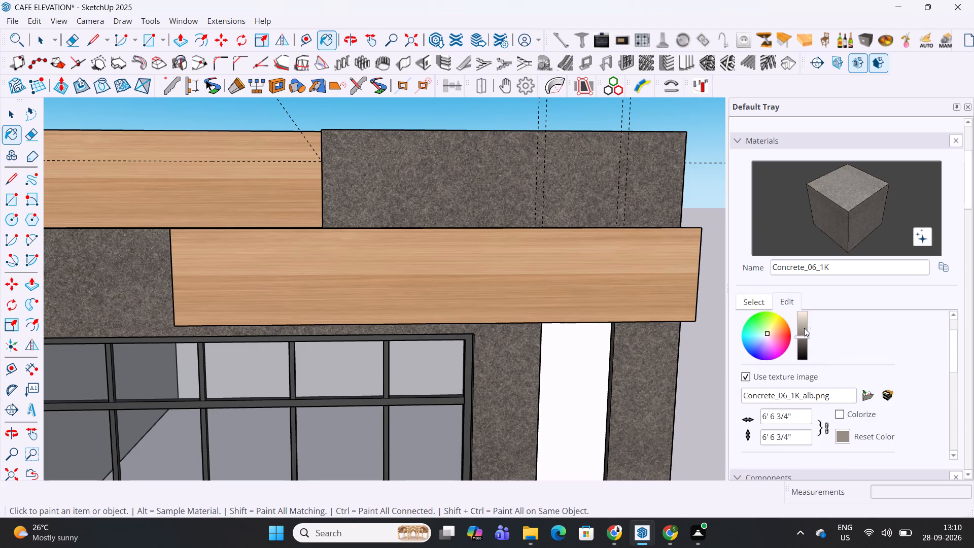
scroll(804, 328, up, 9)
scroll(495, 253, down, 12)
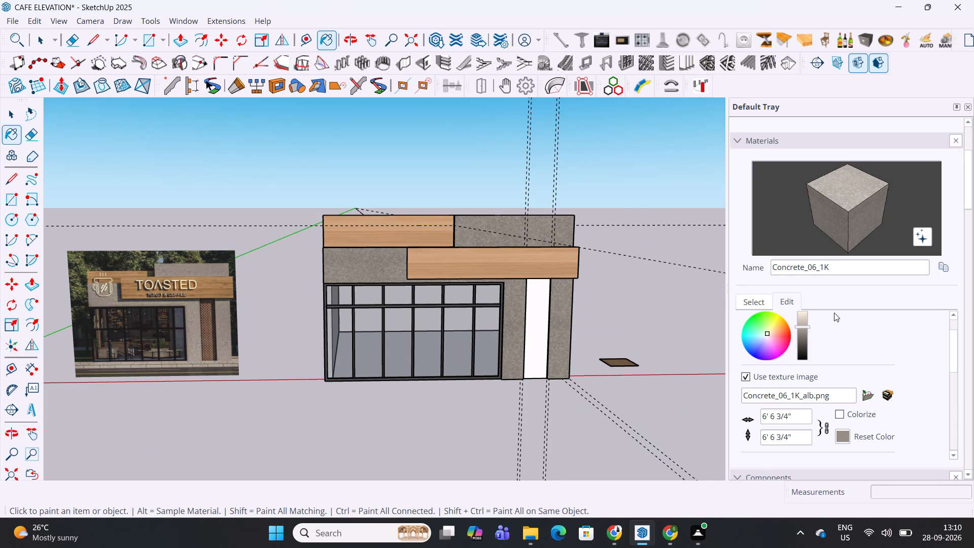
scroll(823, 320, up, 5)
scroll(806, 286, down, 4)
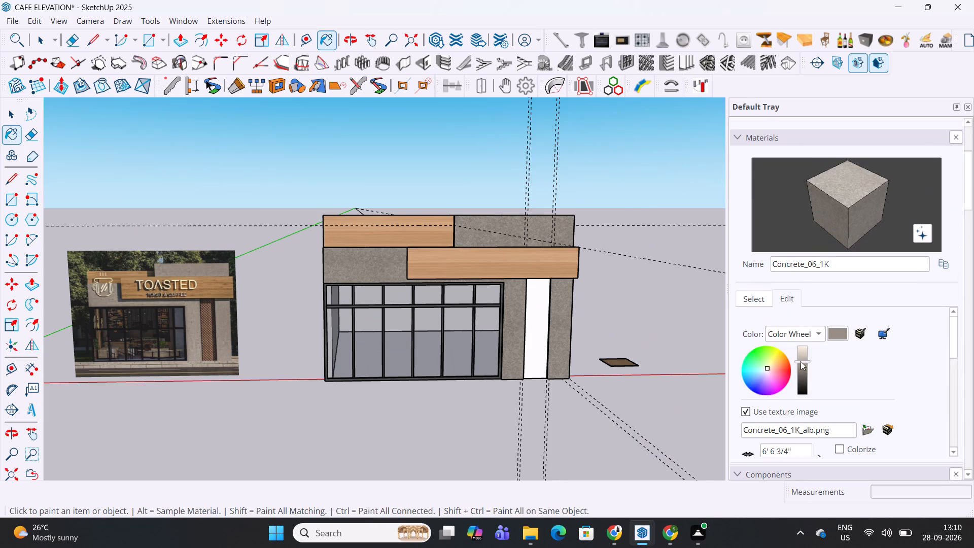
scroll(803, 361, up, 1)
key(space)
key(Escape)
key(Escape)
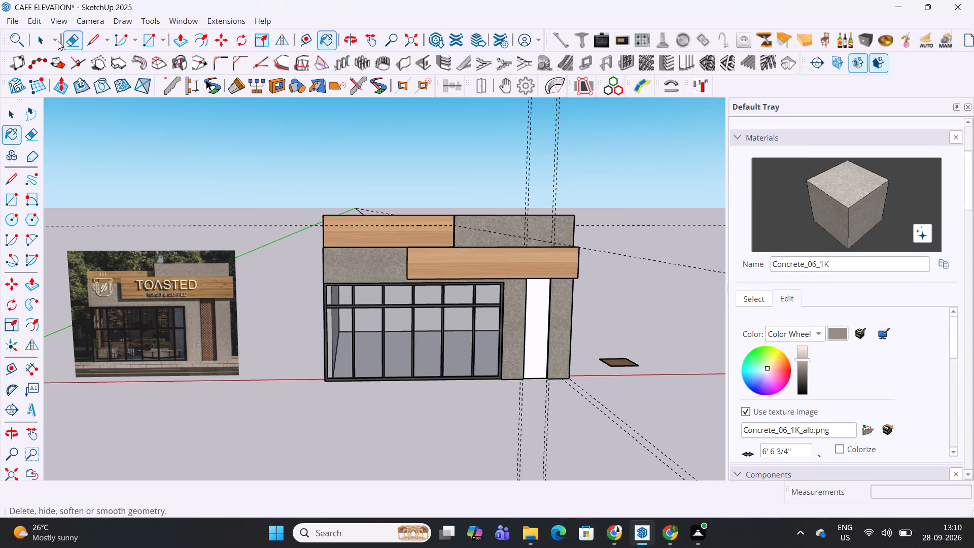
click(39, 37)
click(392, 125)
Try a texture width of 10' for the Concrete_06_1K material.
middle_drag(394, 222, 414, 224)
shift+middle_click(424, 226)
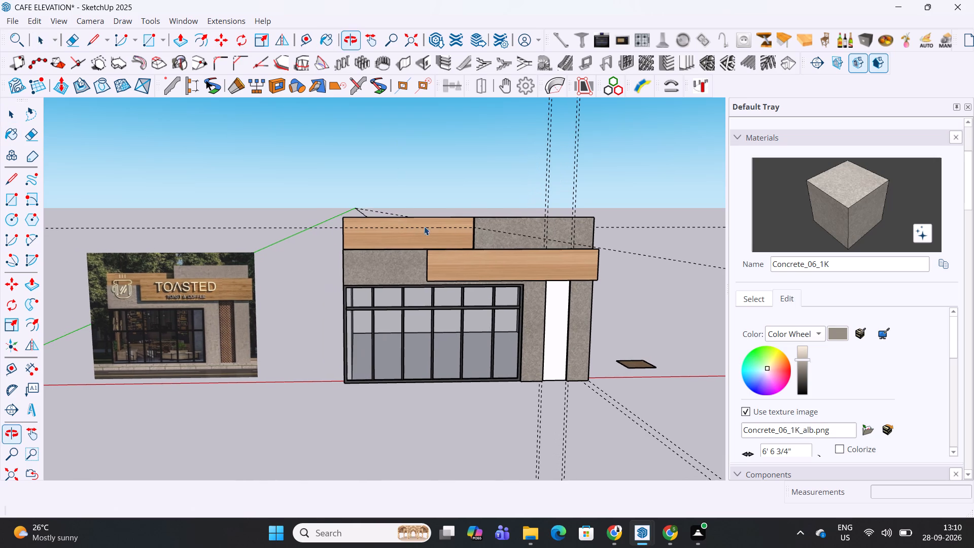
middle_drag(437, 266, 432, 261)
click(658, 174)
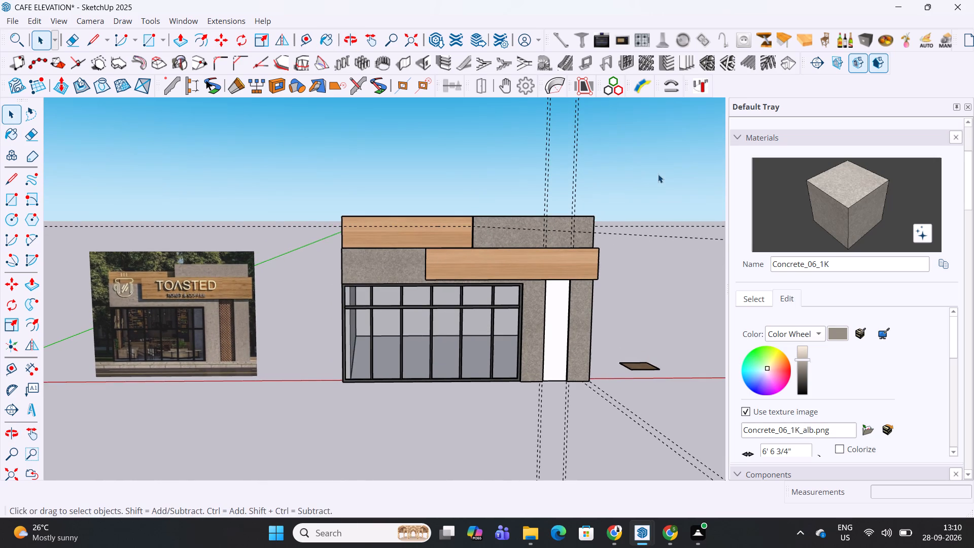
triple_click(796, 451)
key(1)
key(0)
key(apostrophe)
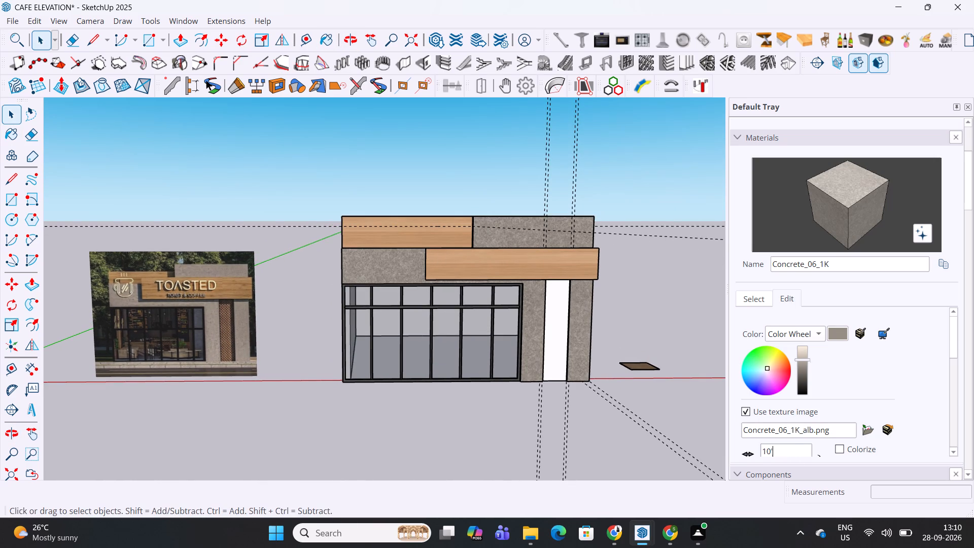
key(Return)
Set the Concrete_06_1K texture width to 3'.
triple_click(782, 449)
text(3')
key(Return)
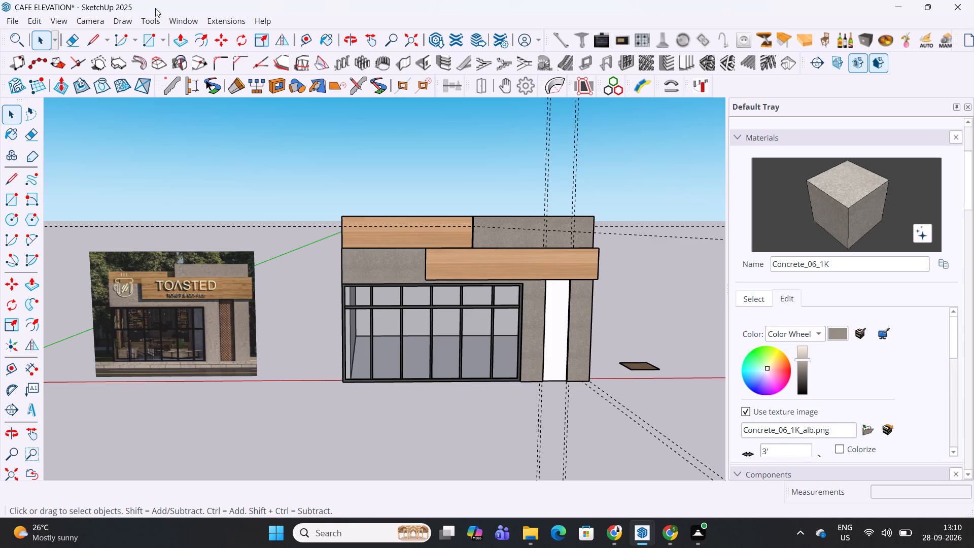
click(460, 168)
Sample Wood_Veneer_15_1K from the sign board, try a texture height of 10', and set it to 100'.
click(738, 299)
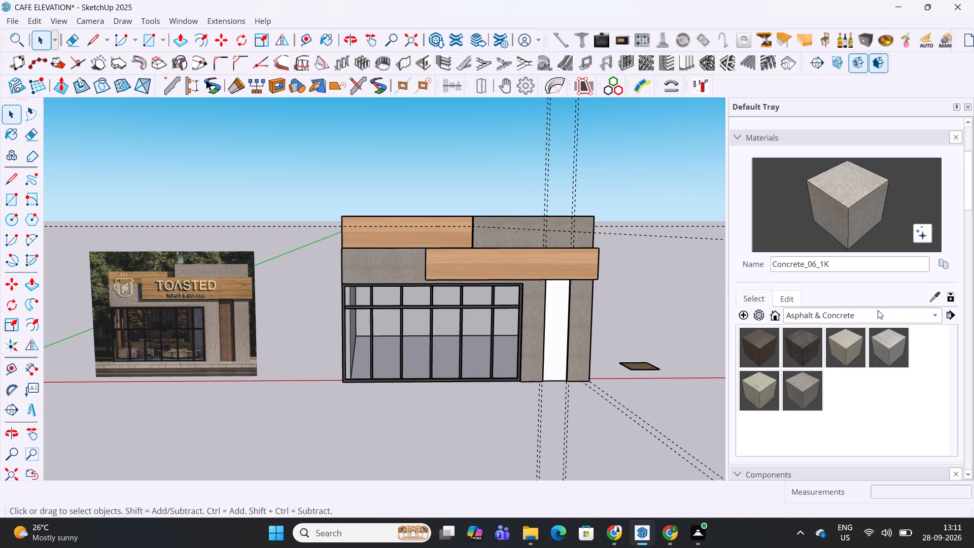
click(932, 294)
click(546, 257)
click(789, 298)
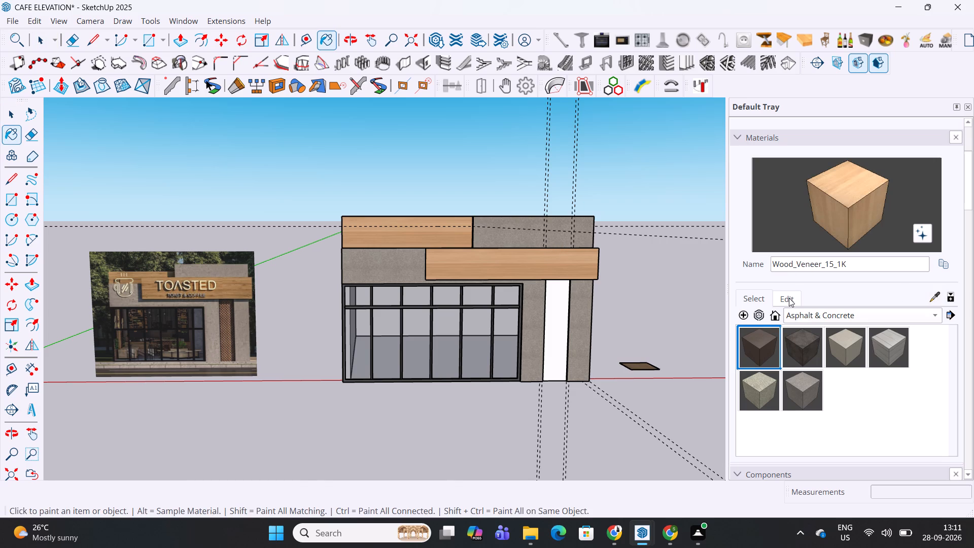
scroll(868, 396, down, 2)
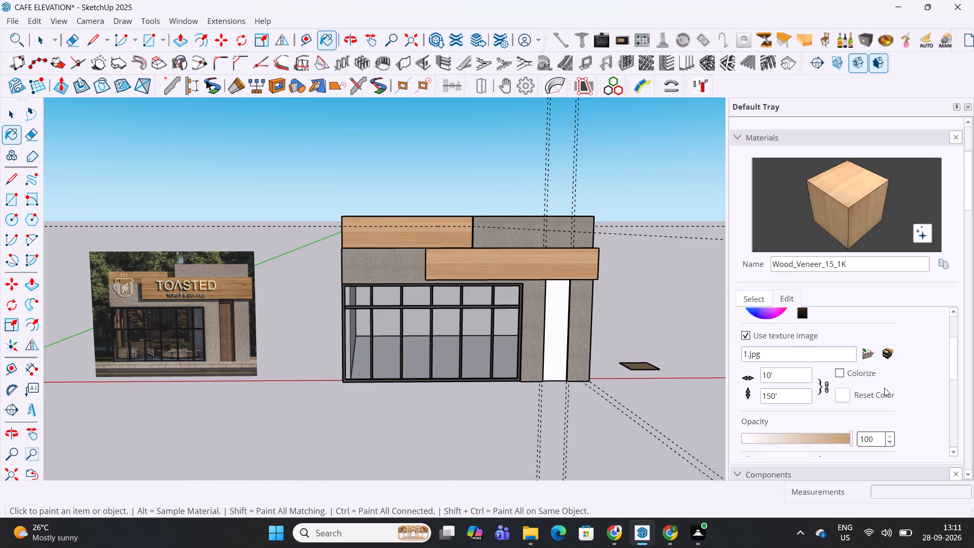
triple_click(788, 394)
text(10')
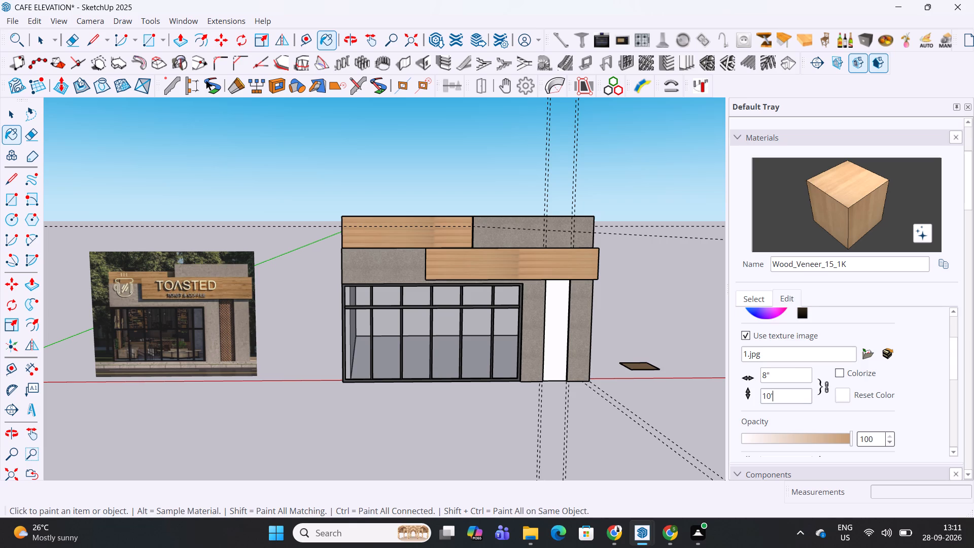
triple_click(785, 401)
text(100')
key(Return)
scroll(502, 291, up, 5)
scroll(478, 230, up, 4)
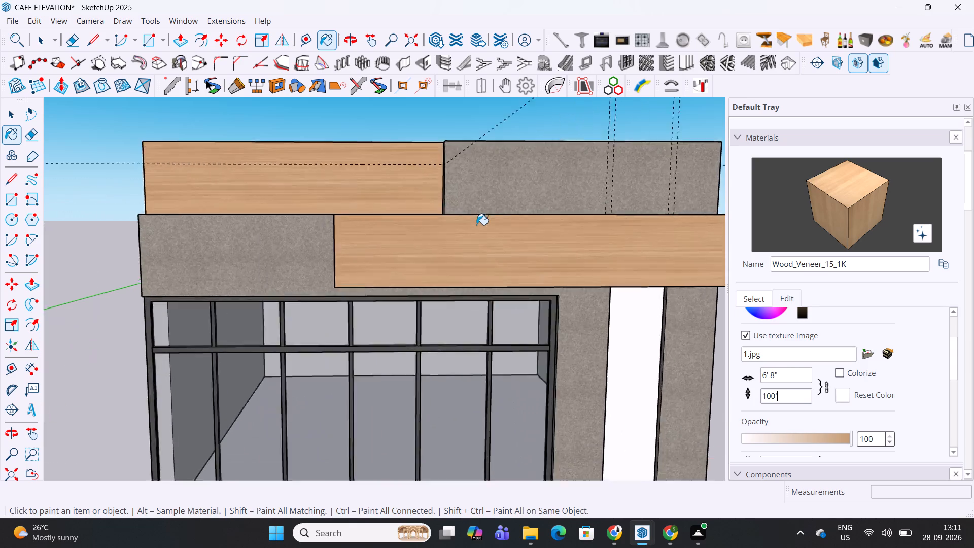
scroll(476, 225, up, 2)
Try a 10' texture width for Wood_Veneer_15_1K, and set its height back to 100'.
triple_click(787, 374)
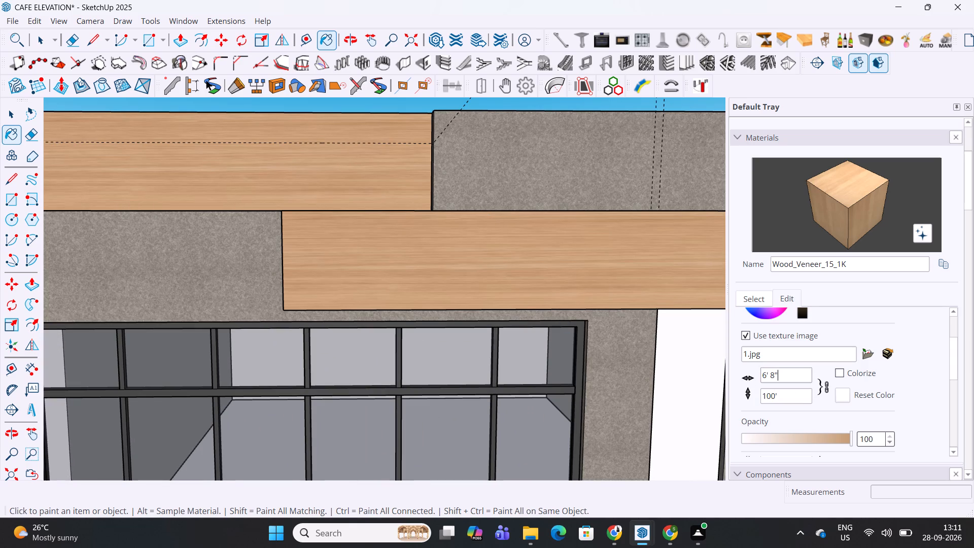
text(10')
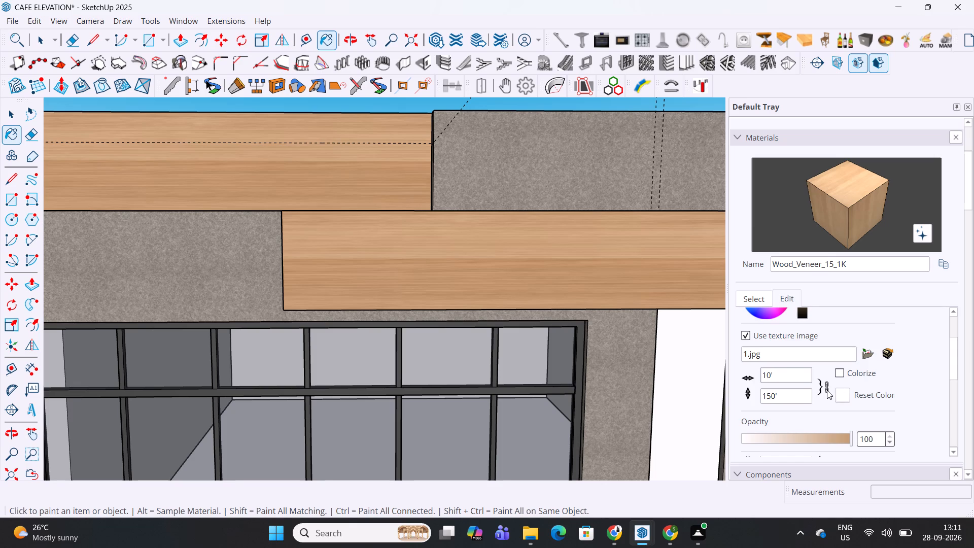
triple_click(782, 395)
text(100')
Unlink the Wood_Veneer_15_1K texture's width and height and set the width to 3'.
click(827, 386)
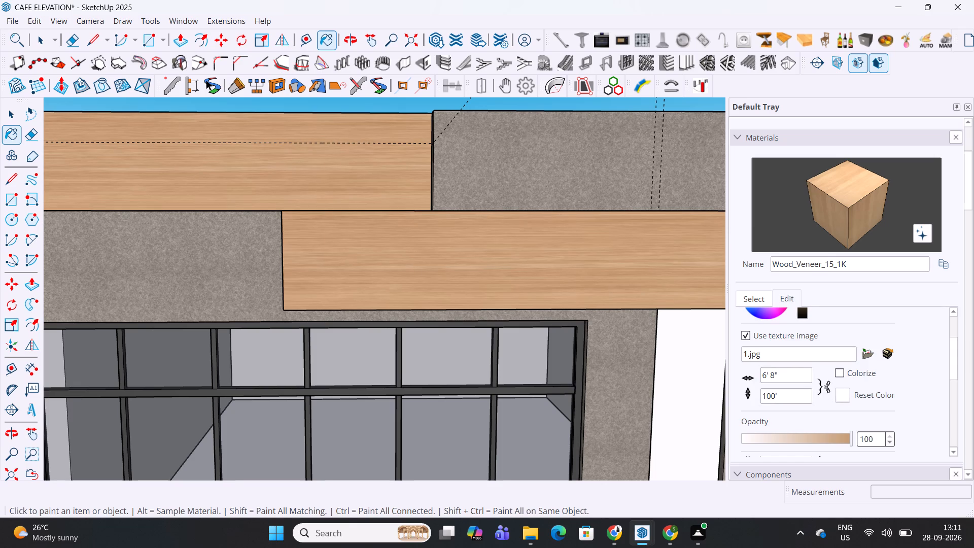
triple_click(786, 374)
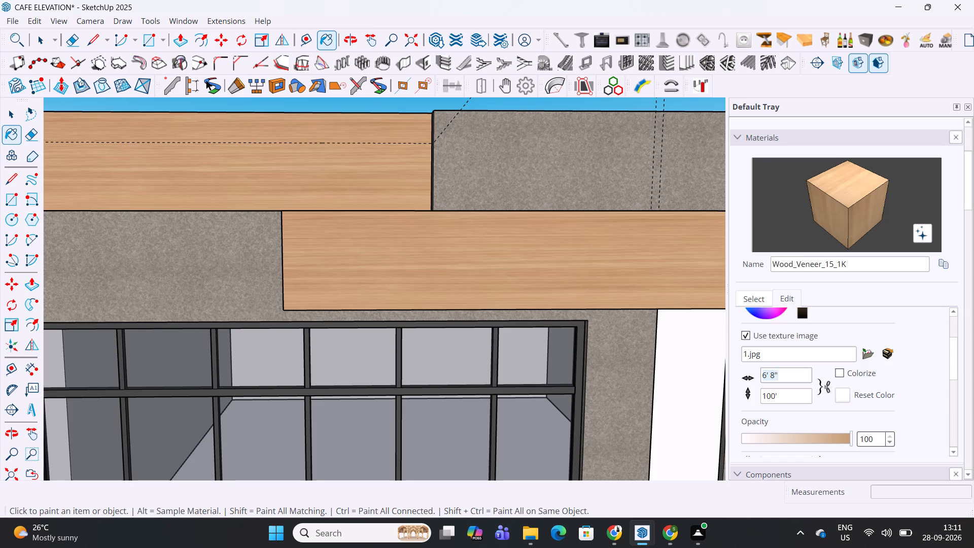
text(3')
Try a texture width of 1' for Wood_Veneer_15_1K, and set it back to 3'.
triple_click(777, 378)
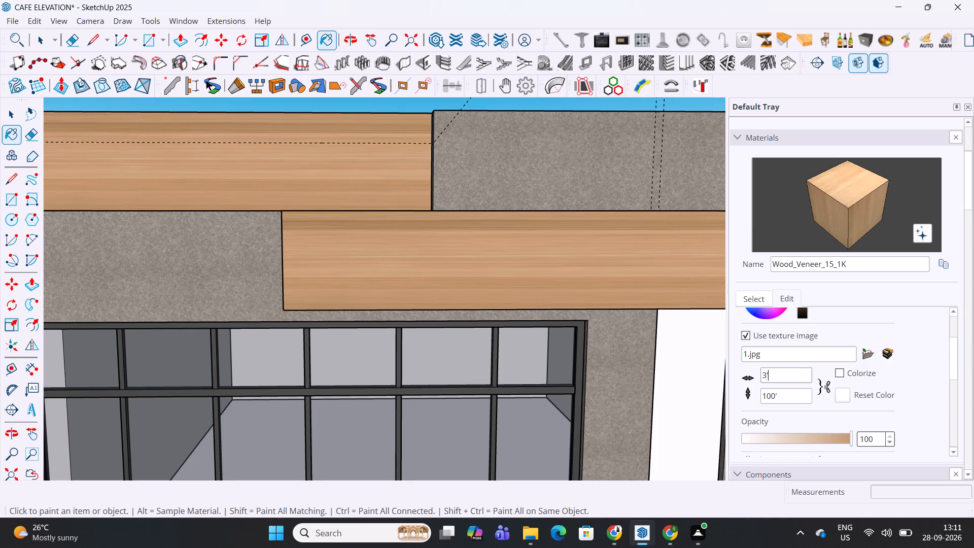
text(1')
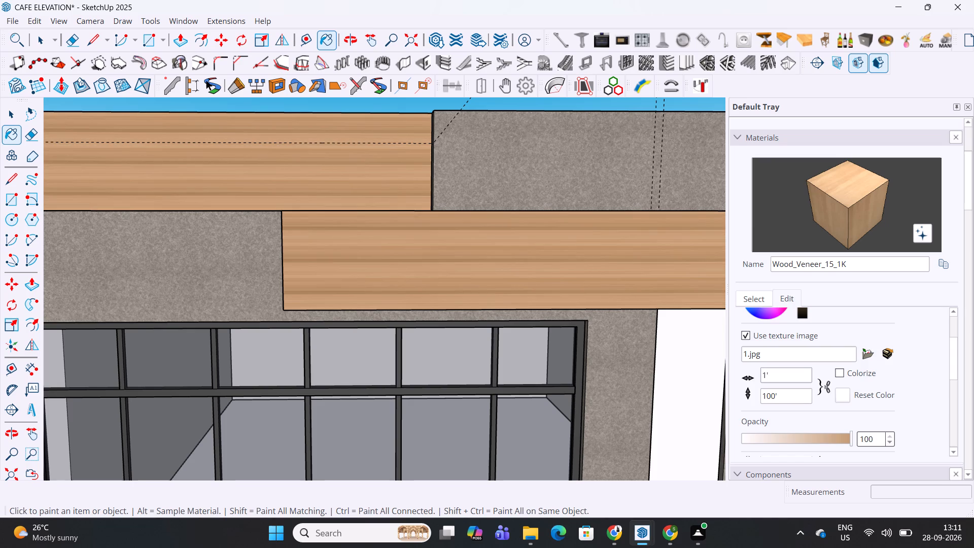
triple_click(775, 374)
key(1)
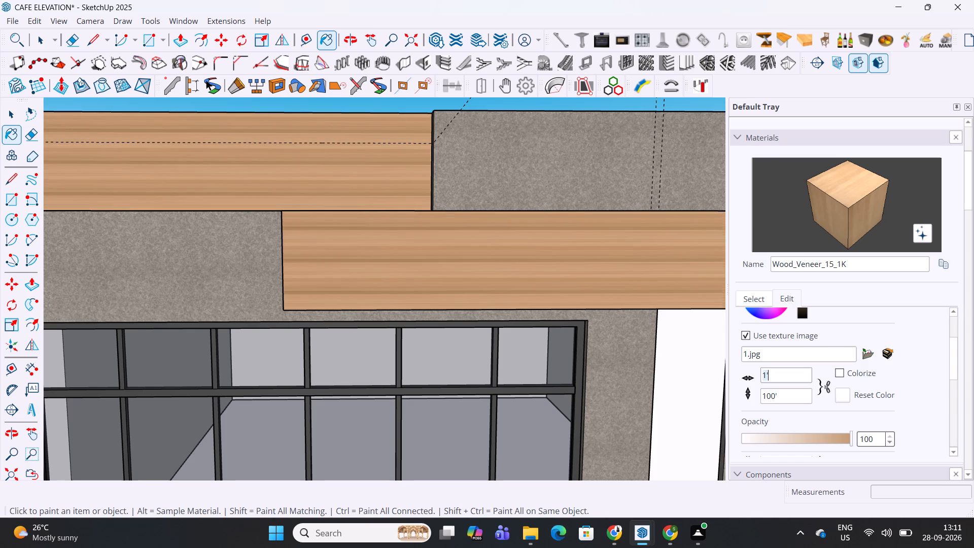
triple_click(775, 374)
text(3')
Set the Wood_Veneer_15_1K texture width to 5' and leave the Paint Bucket tool.
triple_click(775, 374)
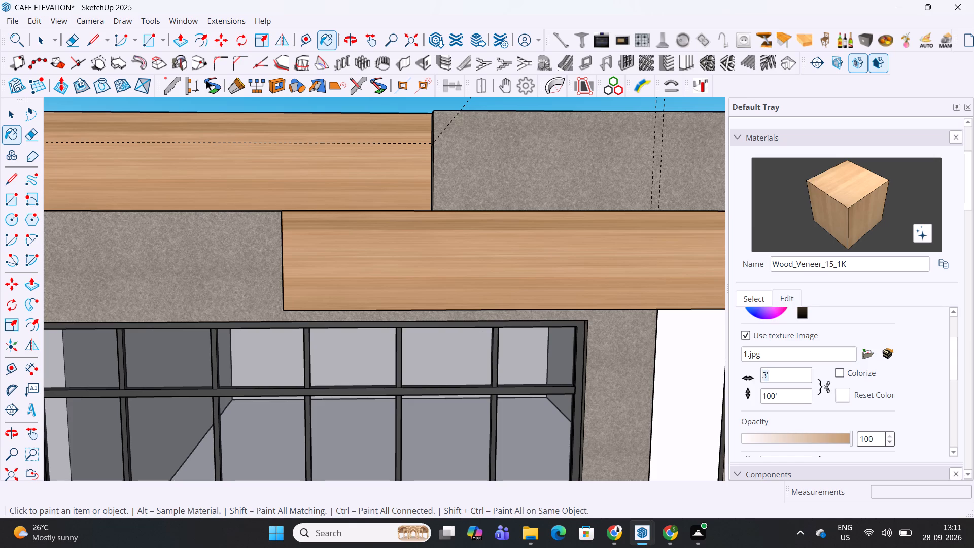
text(5')
scroll(480, 331, down, 12)
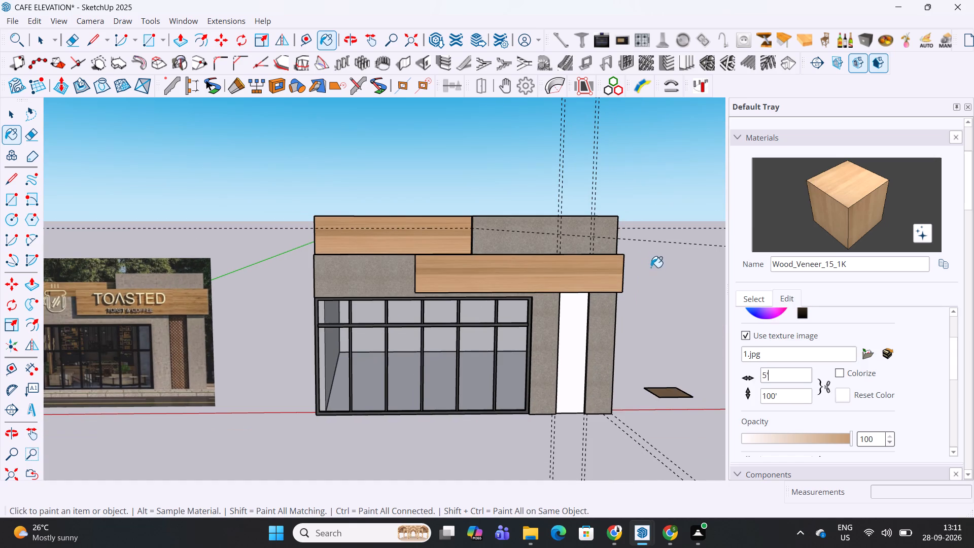
key(space)
click(668, 275)
key(Escape)
key(Escape)
key(Escape)
click(433, 153)
click(32, 39)
click(248, 153)
Save the café model.
scroll(282, 175, down, 1)
middle_drag(285, 245, 328, 263)
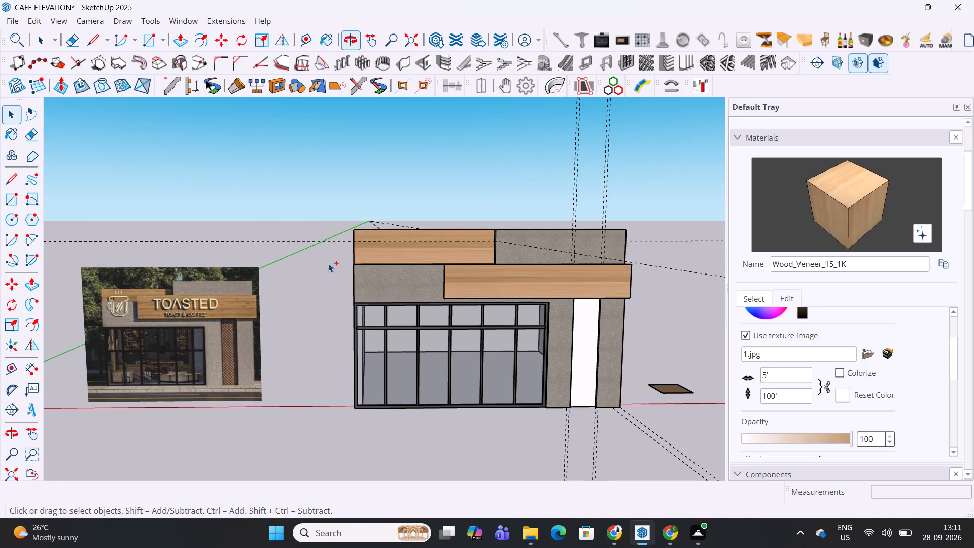
key(ctrl+s)
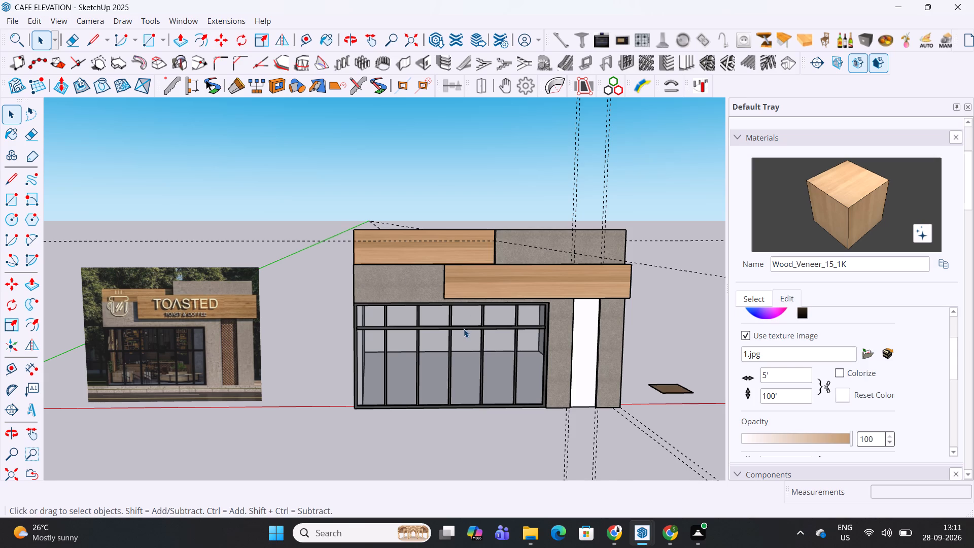
Draw a rectangle about 25' 1" by 25' across the café building's open underside, from the rear corner to the opposite front corner.
scroll(460, 329, up, 1)
middle_drag(458, 329, 459, 164)
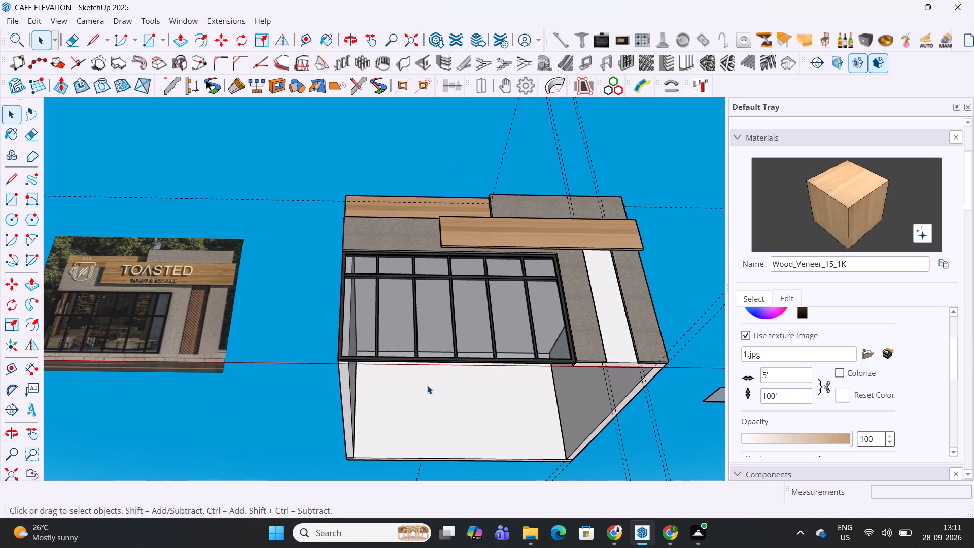
middle_drag(427, 385, 427, 331)
click(418, 354)
key(r)
scroll(349, 422, up, 5)
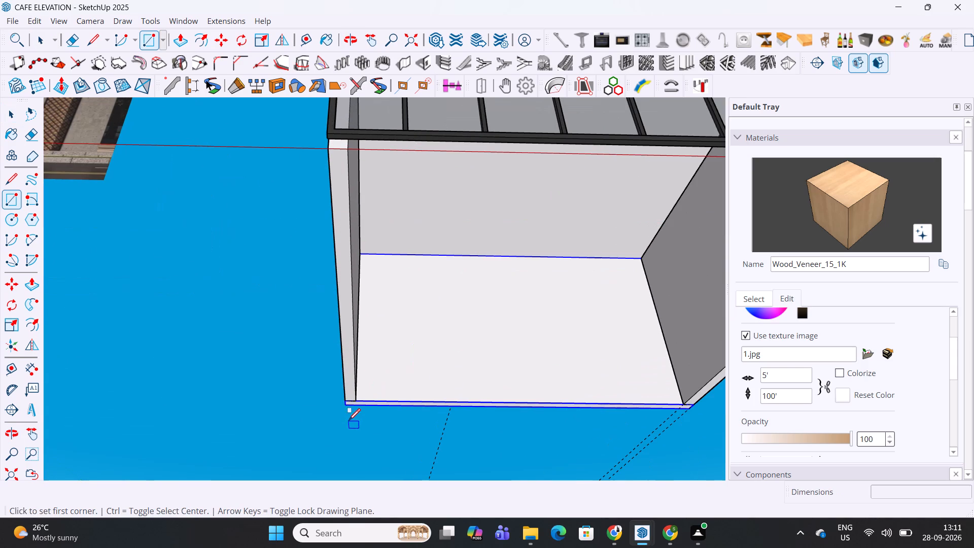
click(348, 408)
scroll(348, 408, down, 4)
shift+middle_drag(427, 386, 252, 389)
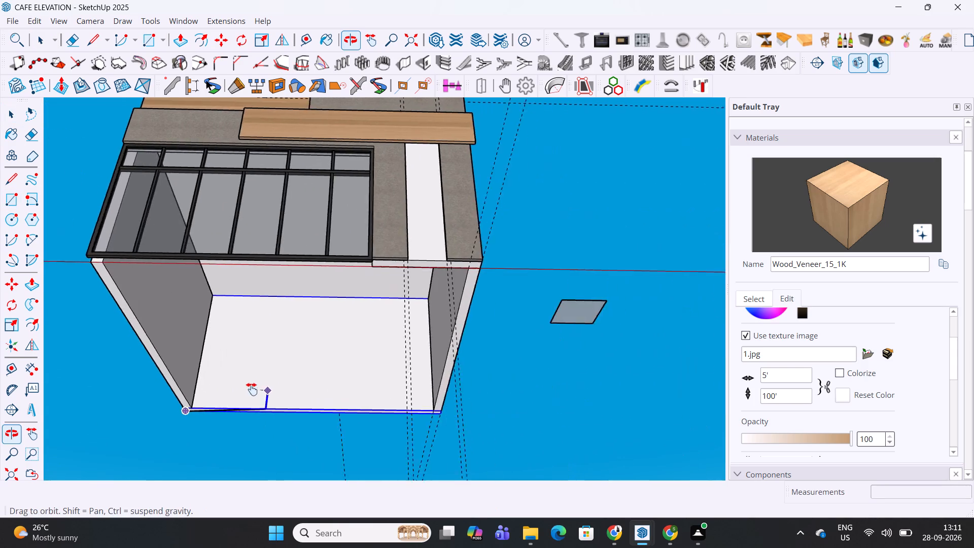
shift+middle_drag(252, 389, 226, 385)
scroll(385, 293, up, 4)
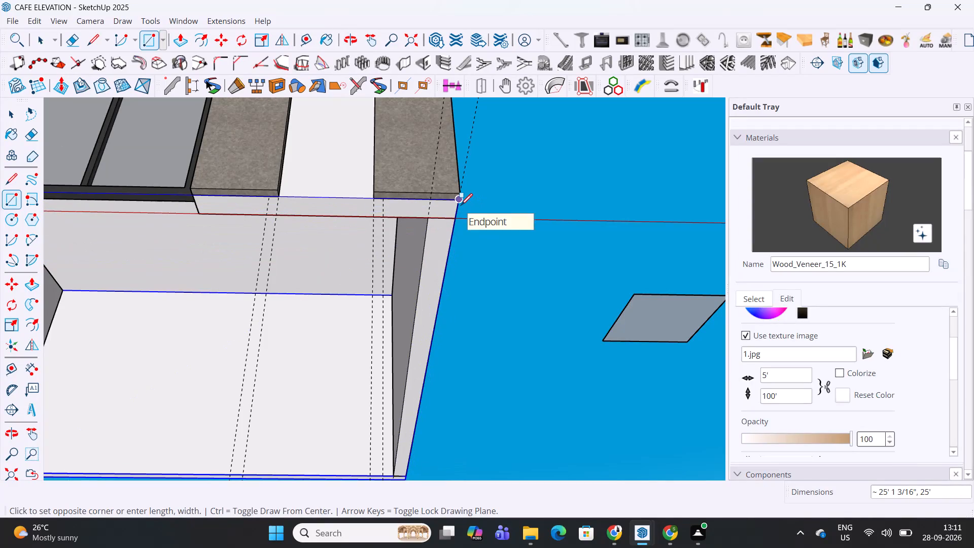
click(460, 206)
Push/Pull the new base face downward by 1' to form a solid slab under the building.
key(p)
click(342, 361)
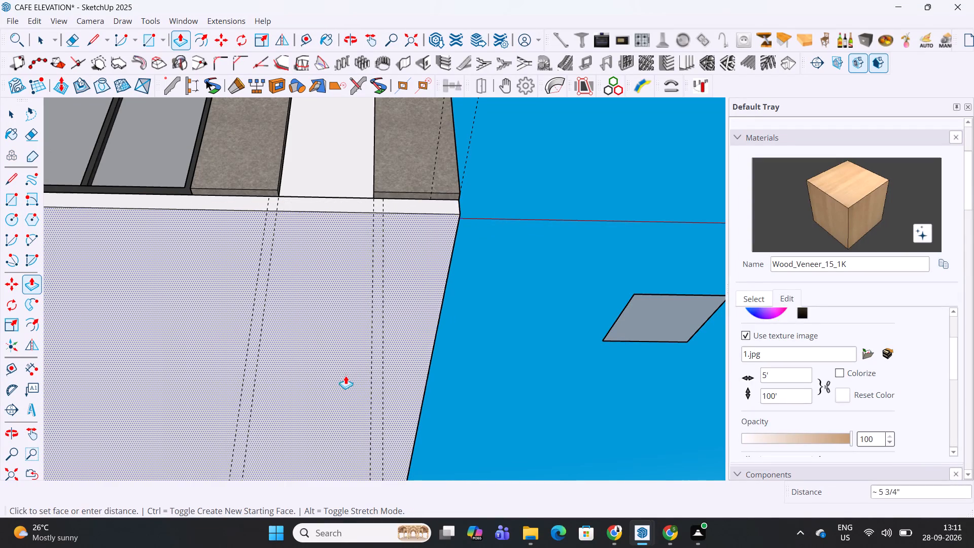
text(1')
key(Return)
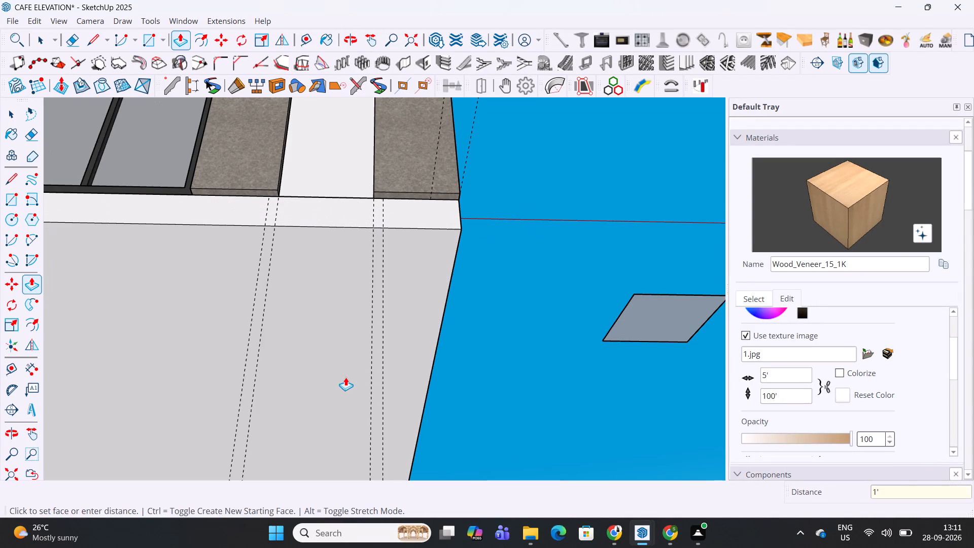
key(space)
click(516, 324)
Select the whole base slab and make it a group.
scroll(526, 320, down, 6)
triple_click(272, 289)
click(272, 289)
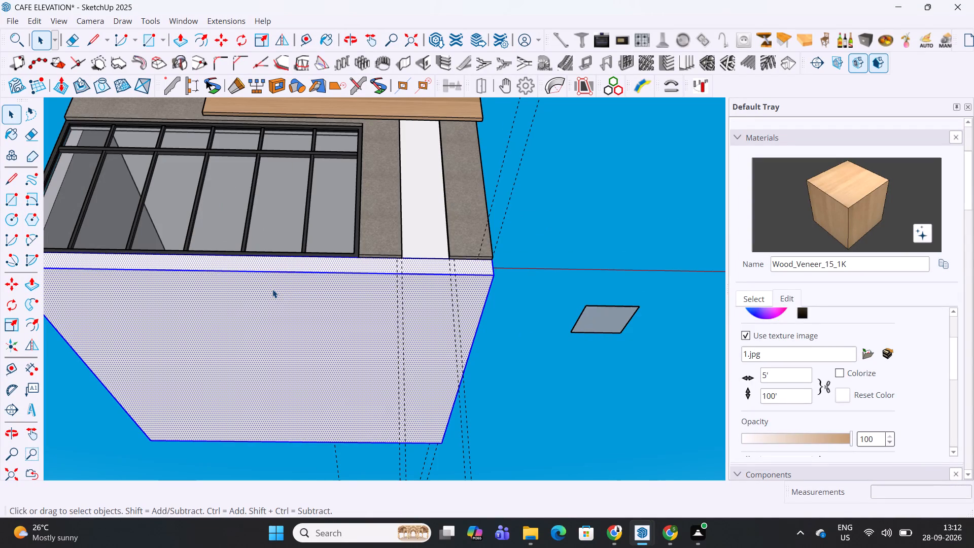
right_click(272, 289)
click(327, 406)
scroll(506, 345, down, 4)
middle_drag(223, 313, 355, 389)
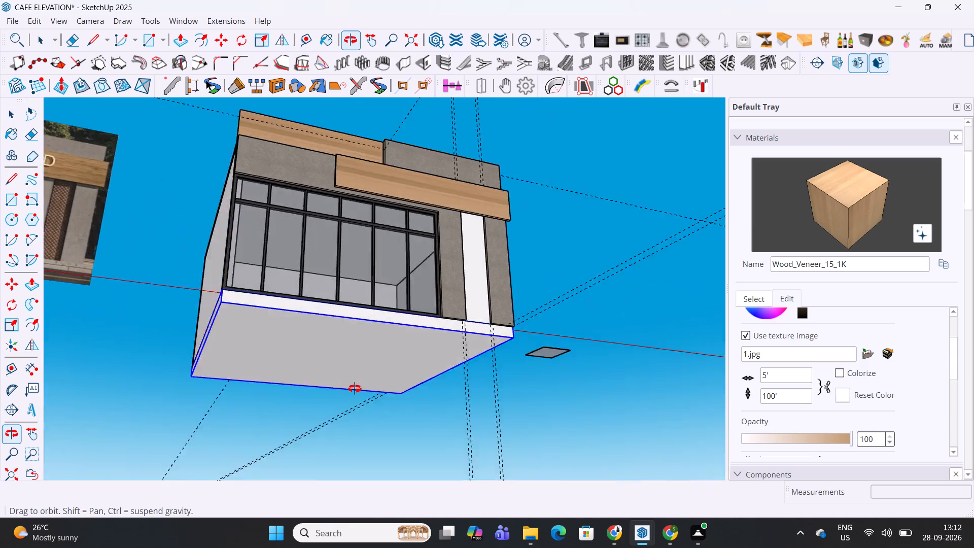
middle_drag(355, 389, 411, 464)
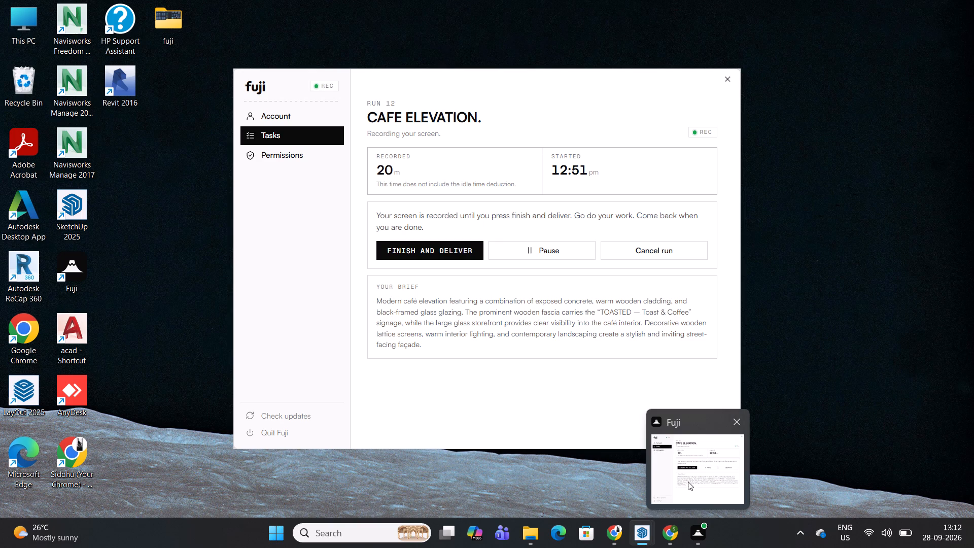
click(561, 262)
scroll(560, 267, down, 3)
middle_drag(560, 270, 536, 290)
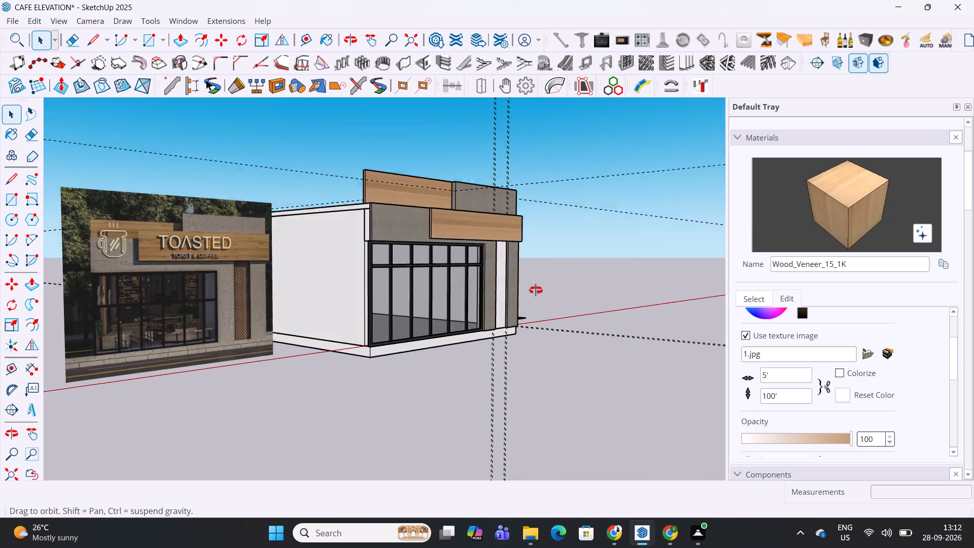
middle_drag(536, 290, 364, 288)
shift+middle_drag(371, 286, 431, 329)
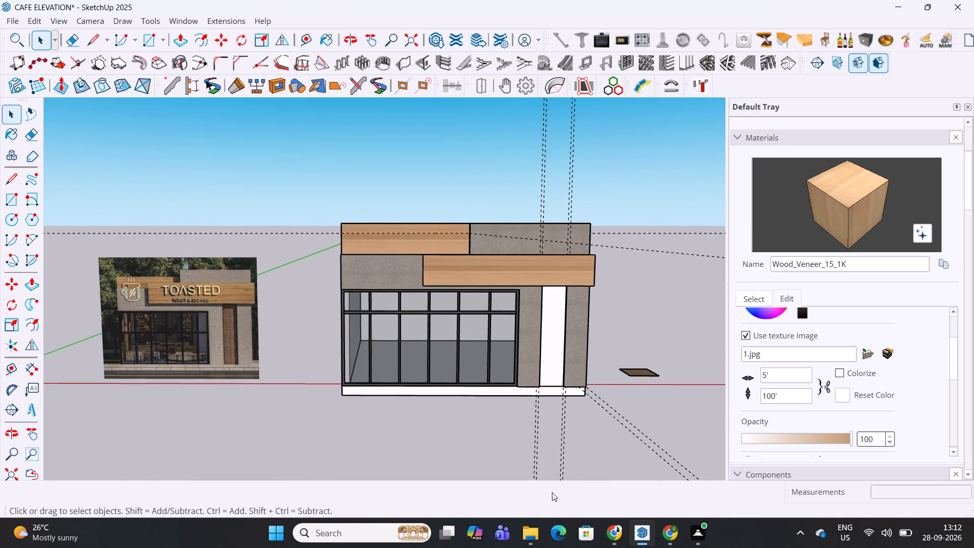
Inside the upper concrete parapet panel's group, raise its top face by 1'.
scroll(505, 232, up, 11)
middle_drag(431, 211, 441, 338)
scroll(434, 236, up, 3)
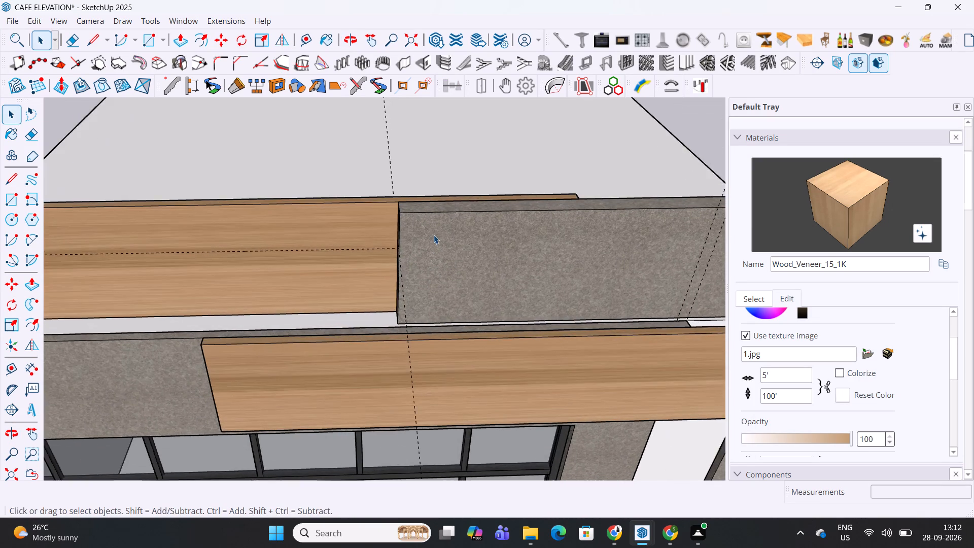
double_click(434, 234)
key(p)
click(436, 209)
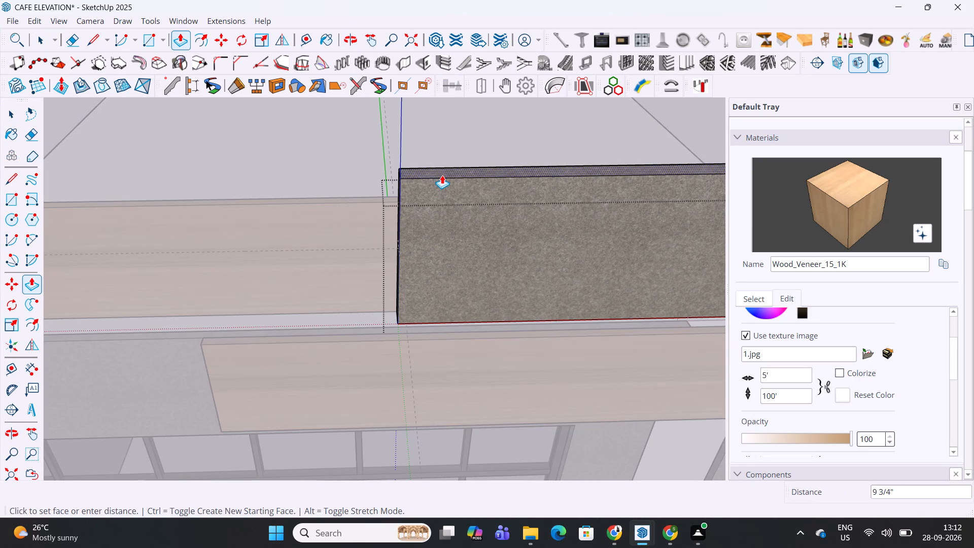
text(1')
key(Return)
key(space)
scroll(414, 257, down, 7)
key(Escape)
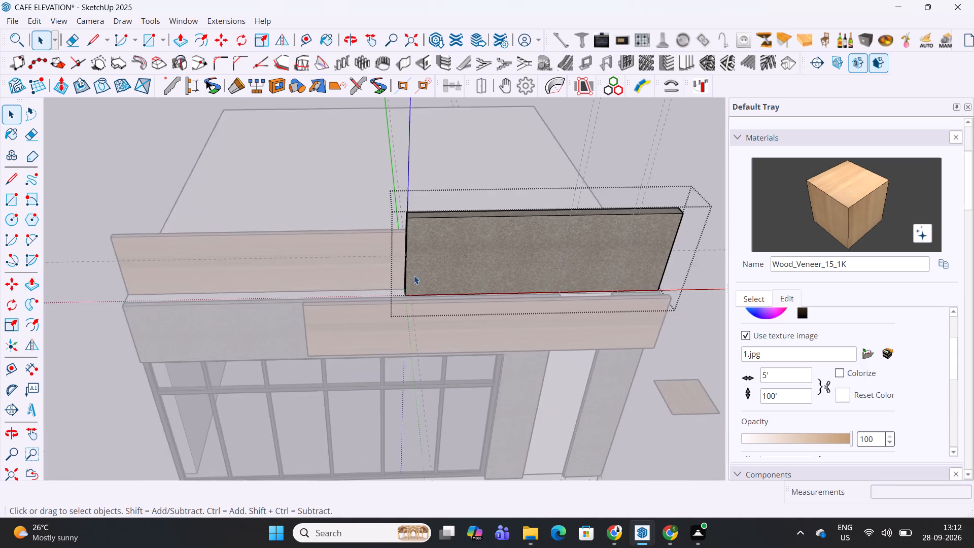
key(Escape)
key(Escape)
scroll(414, 286, down, 6)
middle_drag(411, 333, 407, 164)
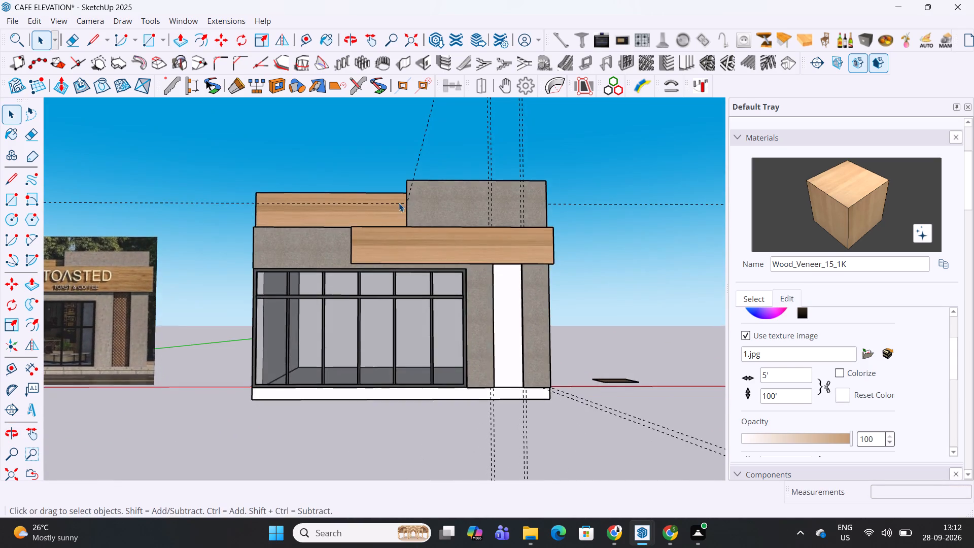
Save the café model.
scroll(396, 218, down, 2)
middle_drag(383, 245, 447, 287)
middle_click(447, 288)
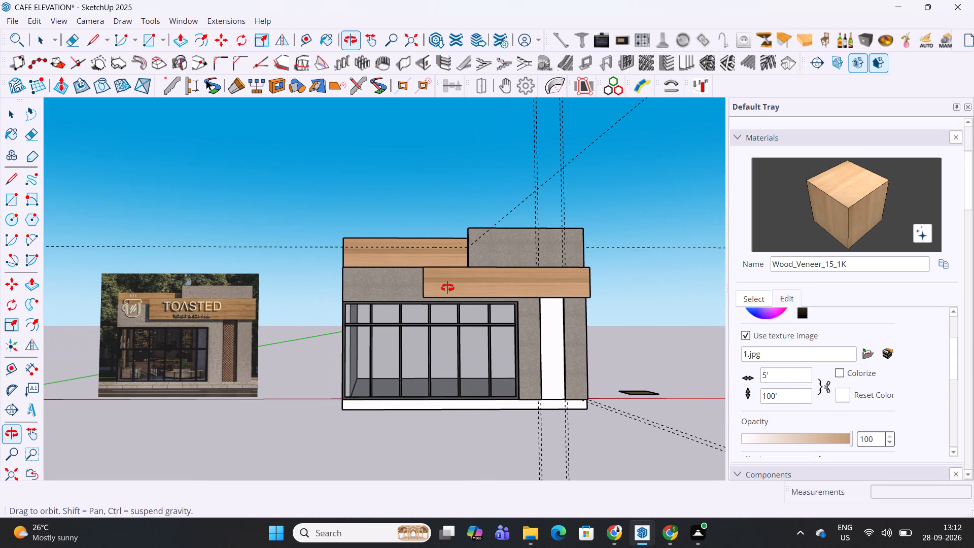
key(ctrl+s)
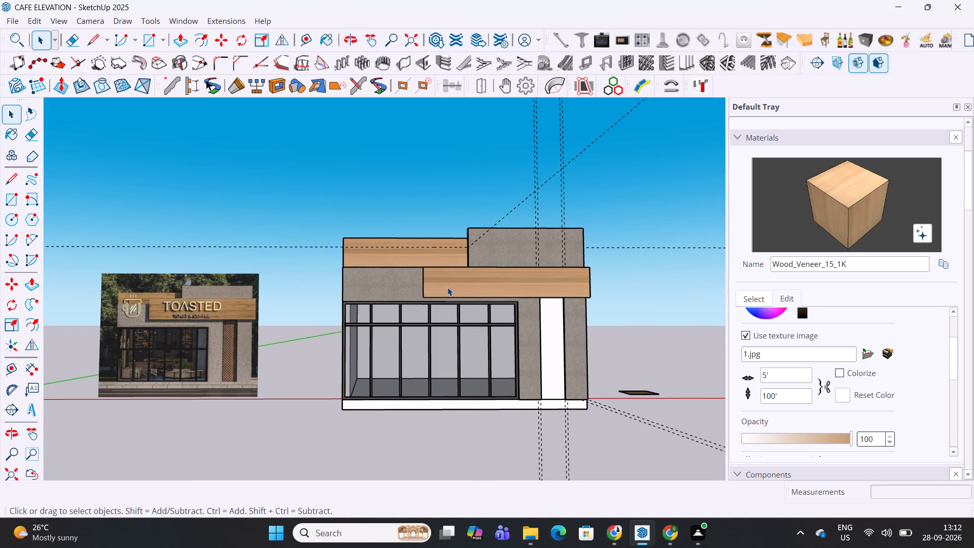
Inside the front wood sign panel's group, extend its left end face outward by about 1' 8 1/2".
scroll(435, 256, up, 1)
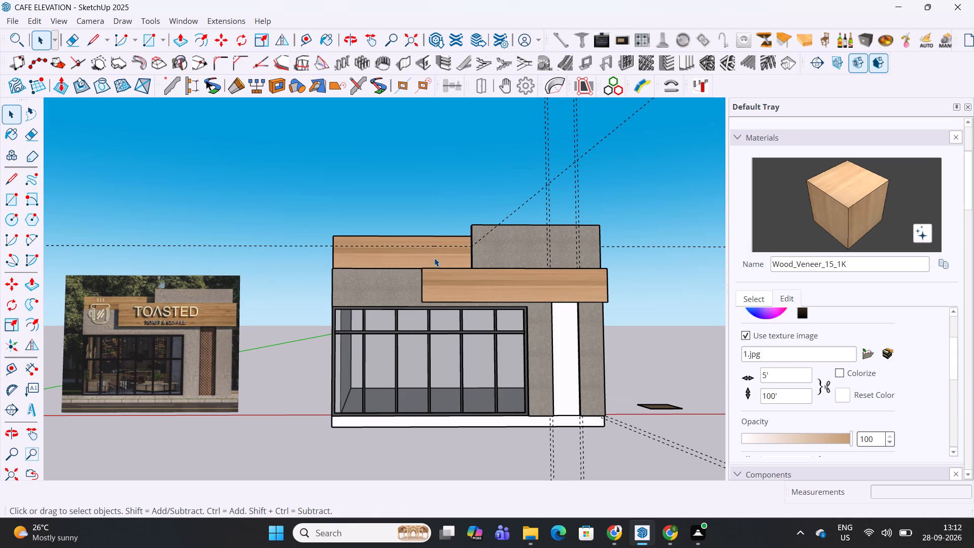
shift+middle_drag(434, 258, 447, 288)
scroll(445, 291, up, 7)
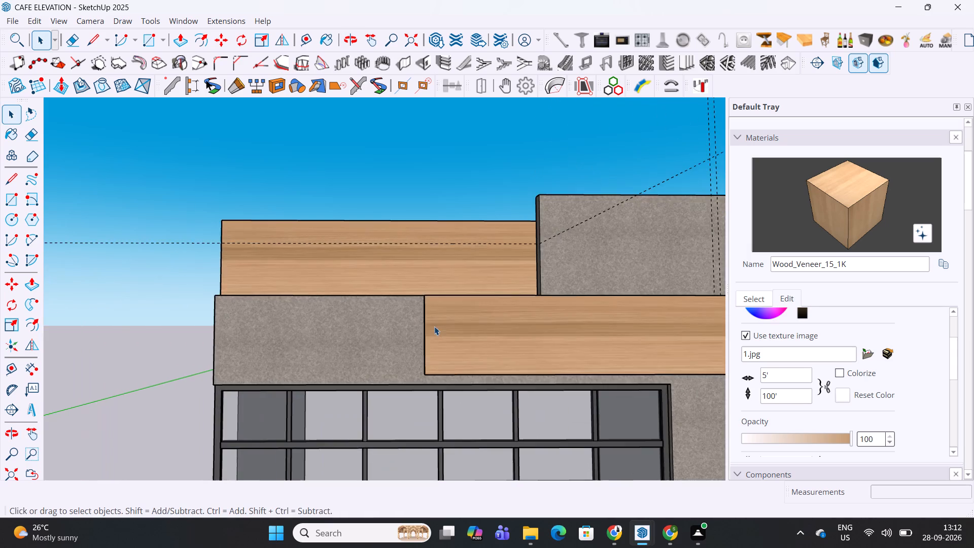
scroll(434, 326, up, 1)
middle_drag(435, 322, 581, 387)
scroll(405, 323, up, 4)
double_click(447, 322)
scroll(447, 322, up, 4)
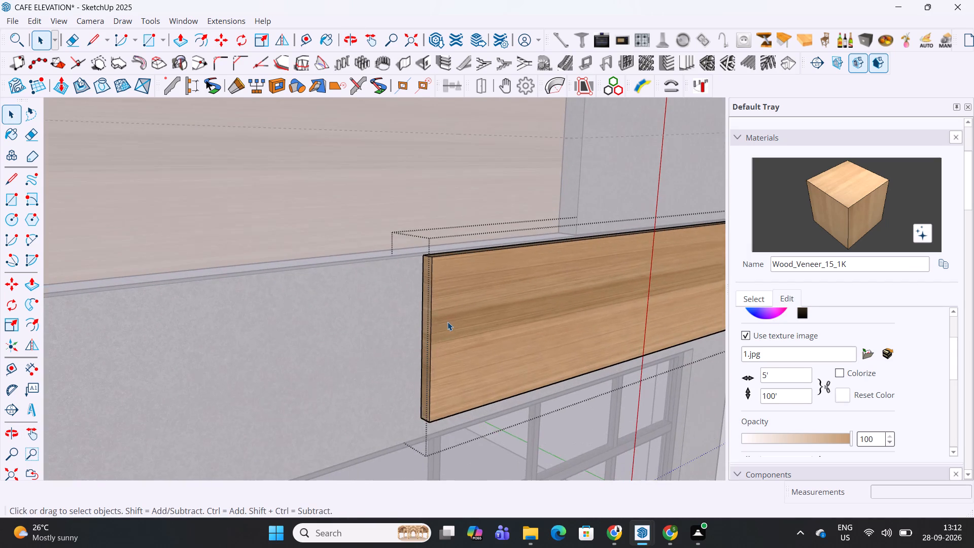
key(p)
click(429, 312)
scroll(429, 312, down, 8)
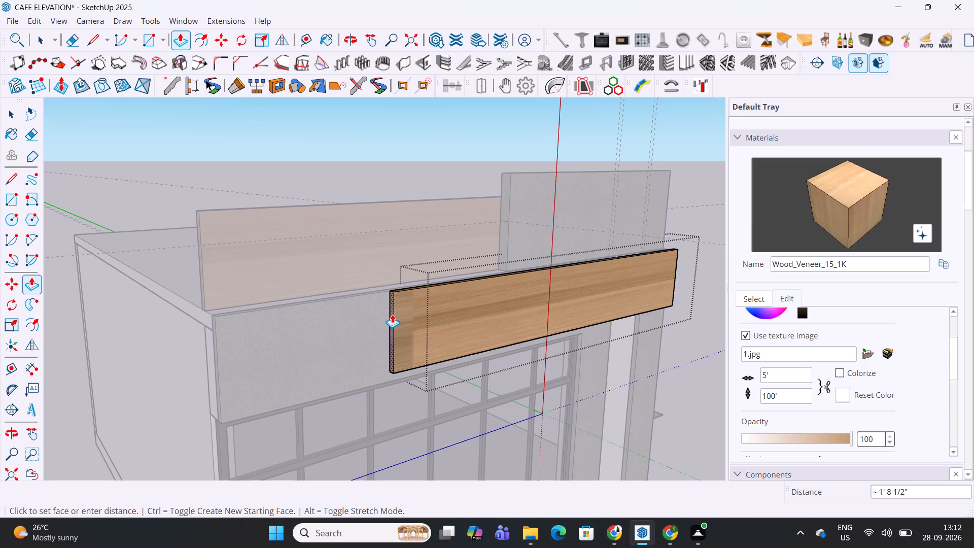
click(392, 314)
Raise the top face of the front wood sign panel by 1.5' and leave the group.
scroll(408, 281, up, 5)
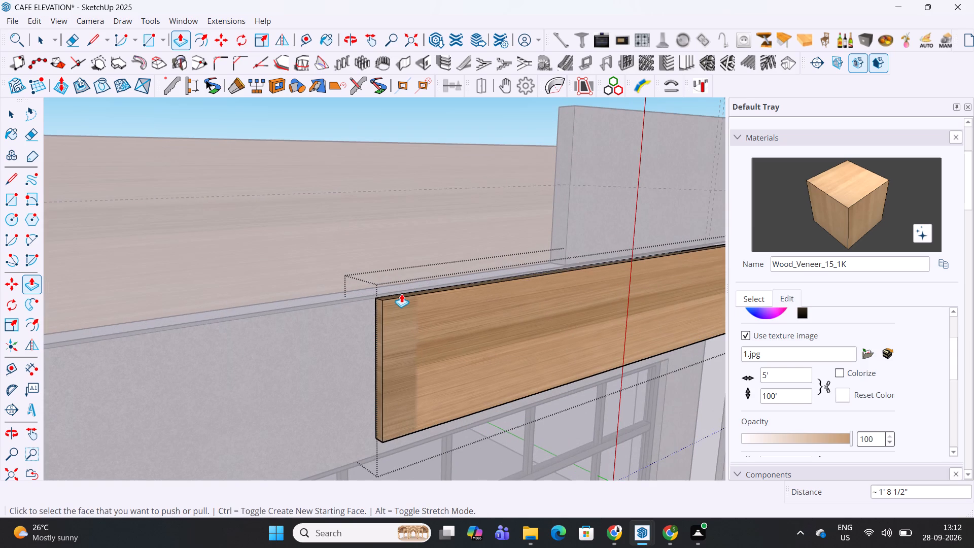
click(400, 295)
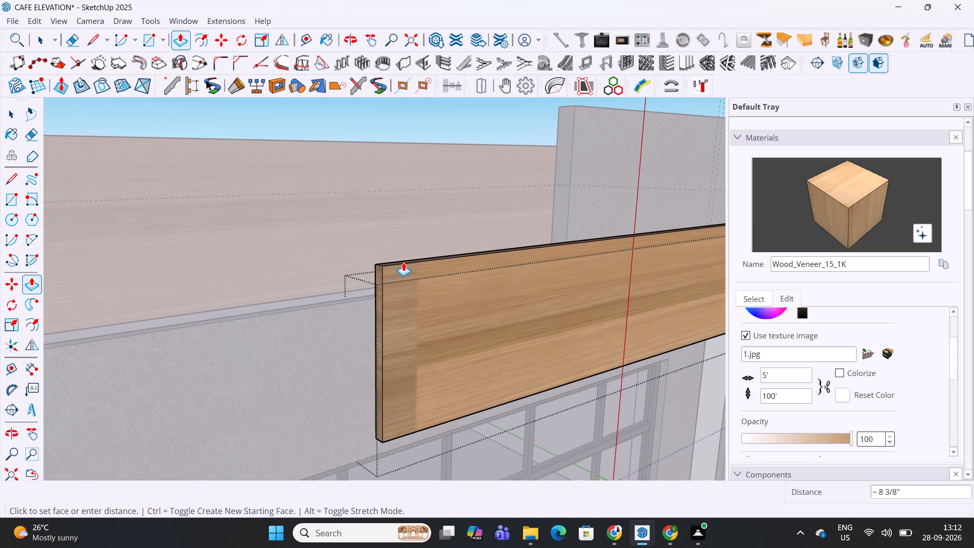
text(1.5')
key(Return)
scroll(403, 262, down, 12)
middle_drag(495, 284, 430, 271)
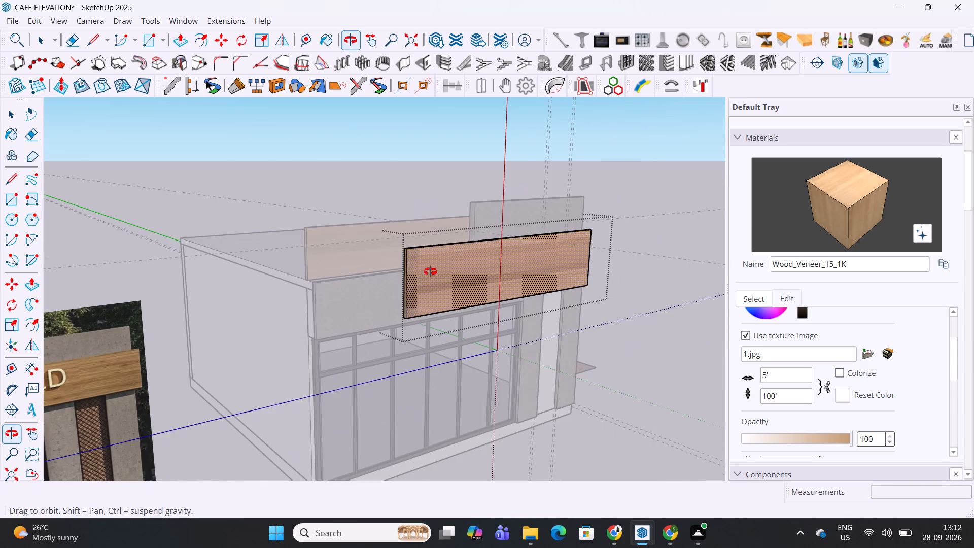
middle_drag(430, 271, 369, 248)
key(space)
key(Escape)
scroll(374, 245, down, 6)
shift+middle_drag(420, 276, 448, 297)
scroll(420, 263, up, 3)
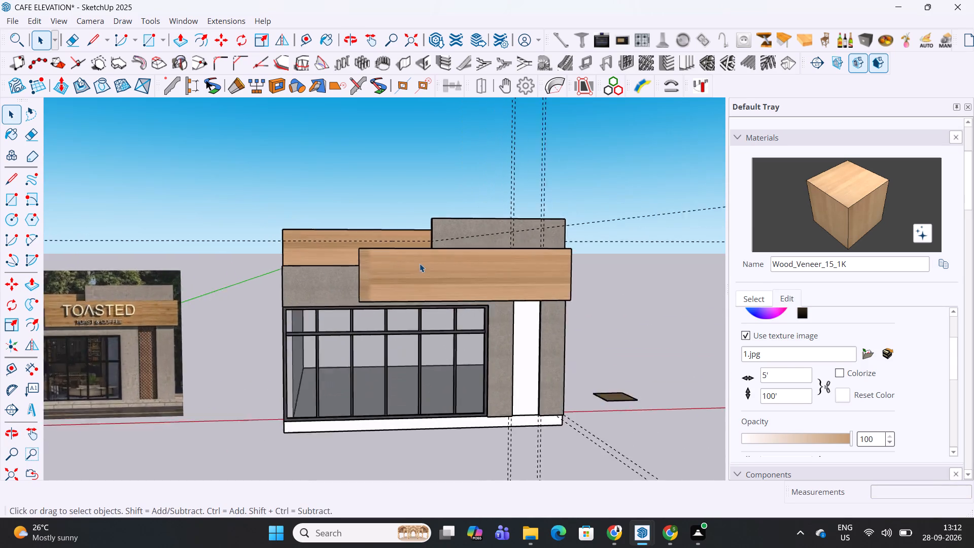
Reposition the wood texture on the sign panel's front face so its origin sits on the panel's left edge.
scroll(420, 263, up, 7)
middle_drag(361, 270, 357, 269)
scroll(385, 272, down, 3)
shift+middle_drag(447, 283, 441, 283)
double_click(432, 282)
click(447, 283)
right_click(447, 283)
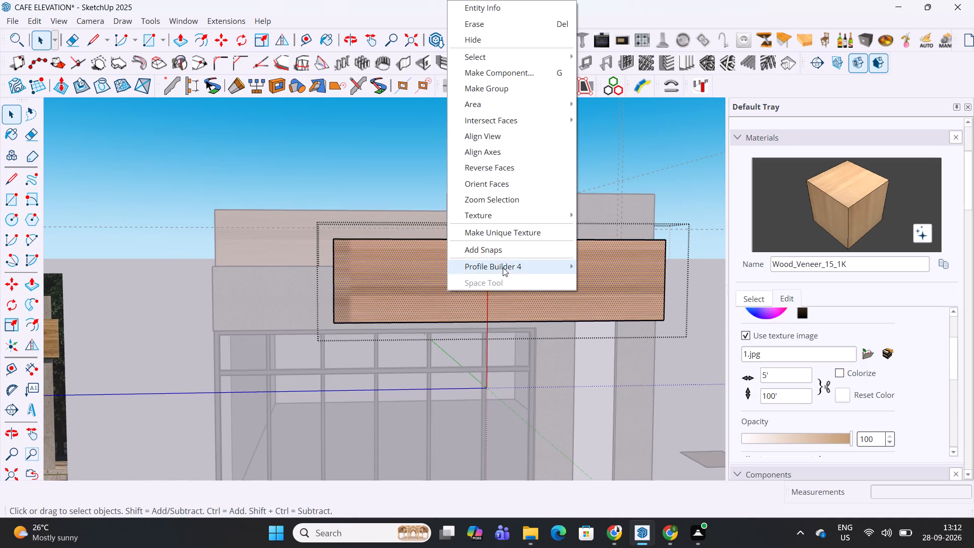
click(496, 221)
click(600, 222)
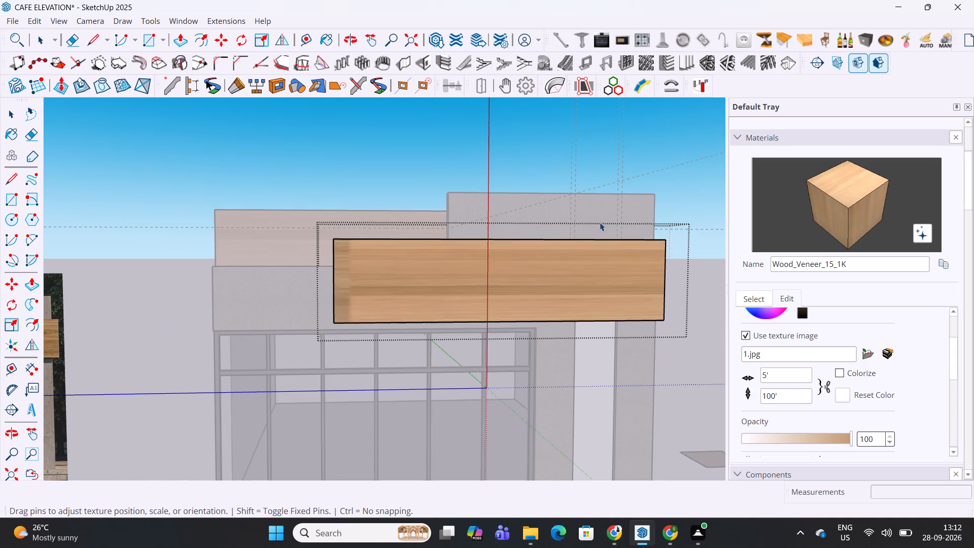
scroll(404, 277, down, 2)
middle_drag(448, 279, 423, 279)
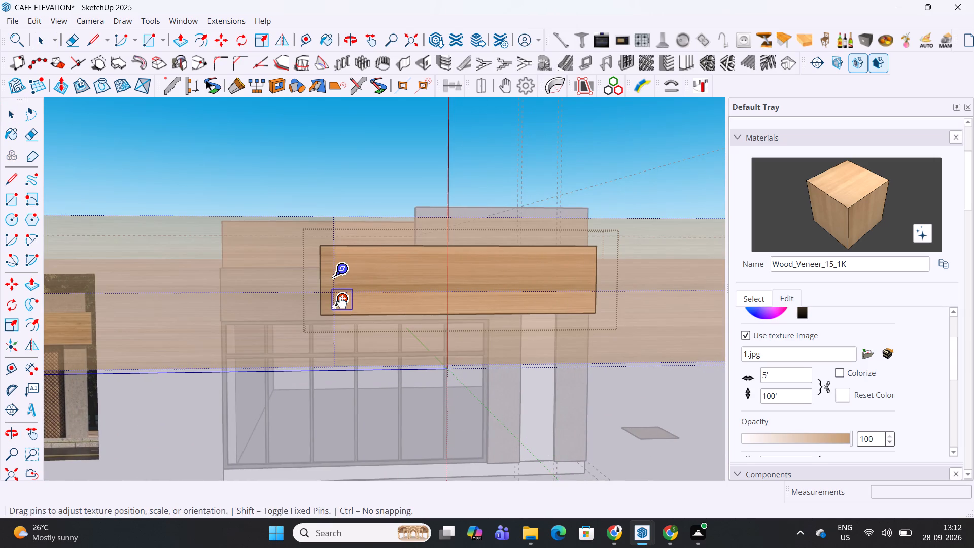
drag(345, 303, 331, 303)
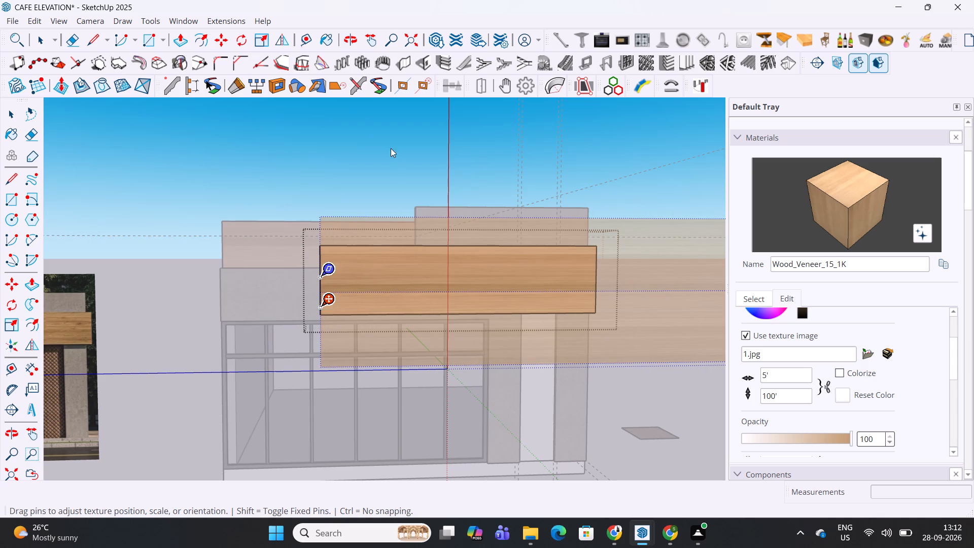
click(379, 145)
key(space)
key(Escape)
key(Escape)
scroll(508, 207, down, 5)
shift+middle_drag(445, 227, 495, 250)
key(Escape)
key(Escape)
key(Escape)
key(Escape)
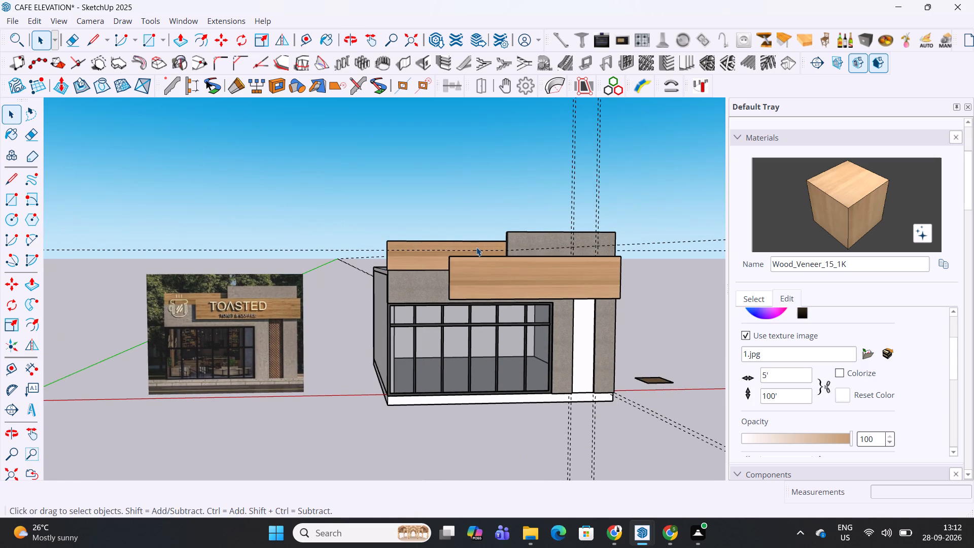
Inside the main concrete facade wall's group, raise the top face beside the wood sign by 6" and leave the group.
scroll(476, 247, up, 11)
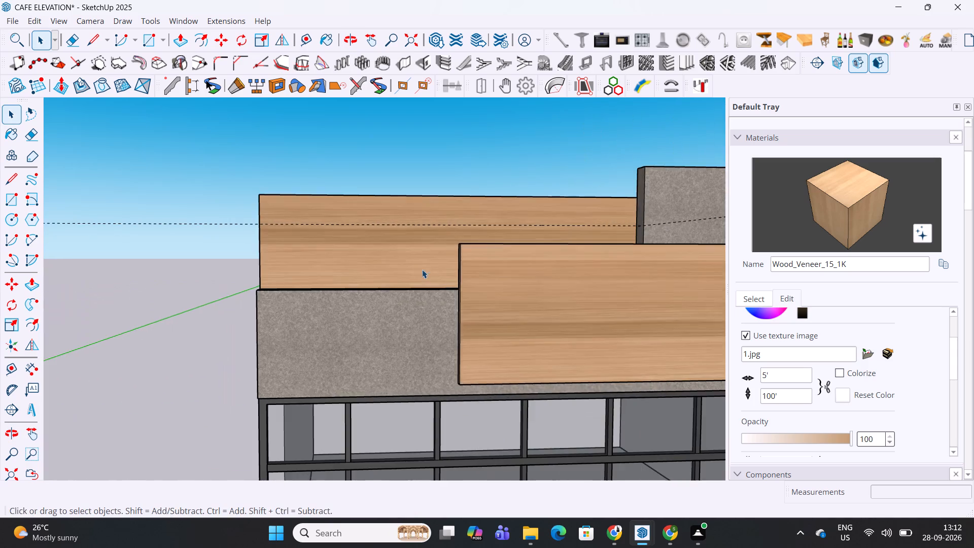
middle_drag(416, 263, 427, 373)
double_click(415, 315)
double_click(415, 315)
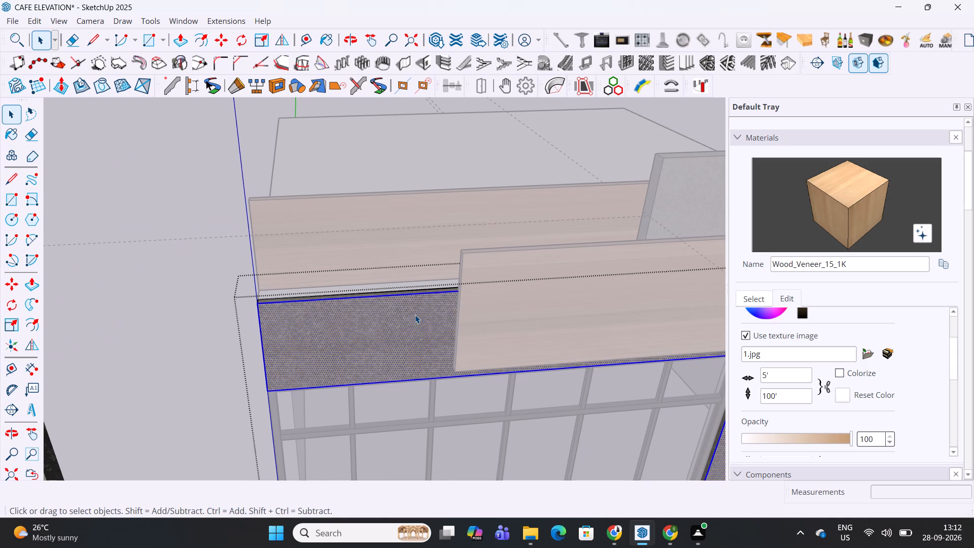
key(p)
scroll(419, 299, up, 4)
key(Escape)
scroll(425, 293, up, 1)
click(423, 288)
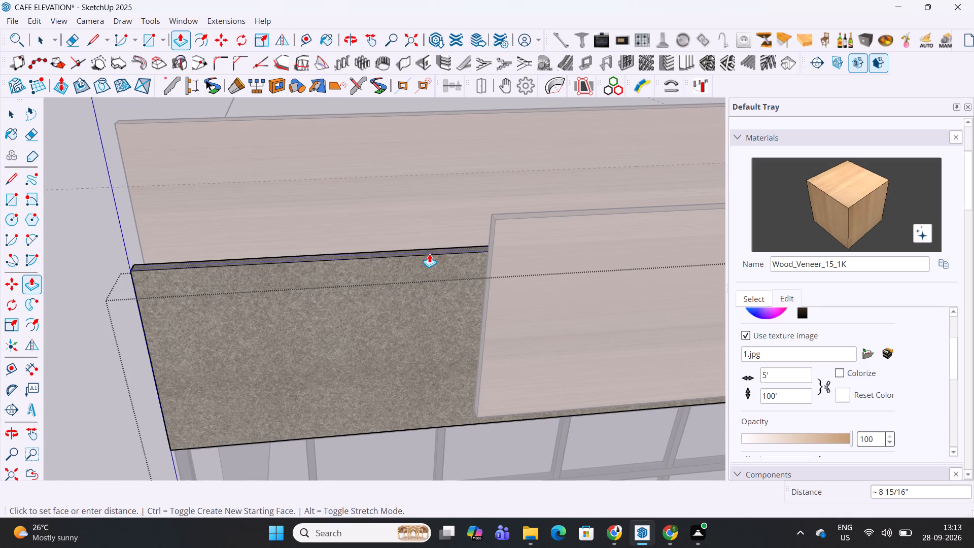
key(6)
key(Return)
scroll(430, 254, down, 15)
middle_drag(435, 273, 409, 156)
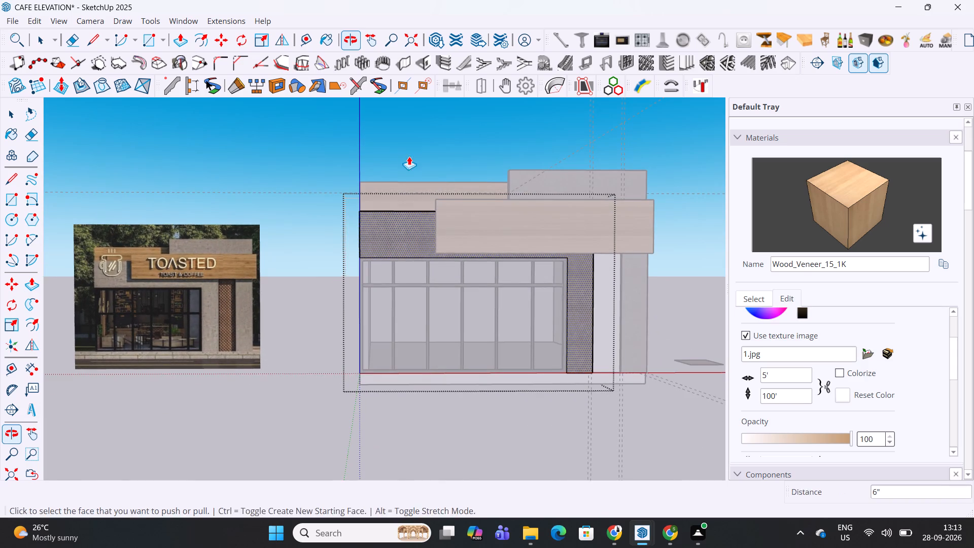
key(space)
key(Escape)
shift+middle_drag(401, 243, 395, 253)
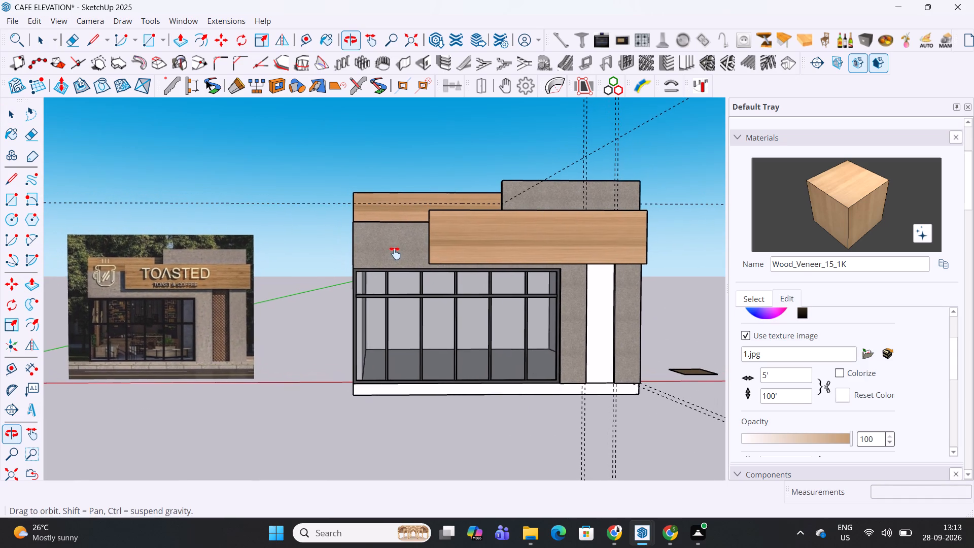
Save the café elevation model.
shift+middle_drag(395, 253, 395, 254)
scroll(439, 240, down, 2)
middle_drag(445, 243, 431, 253)
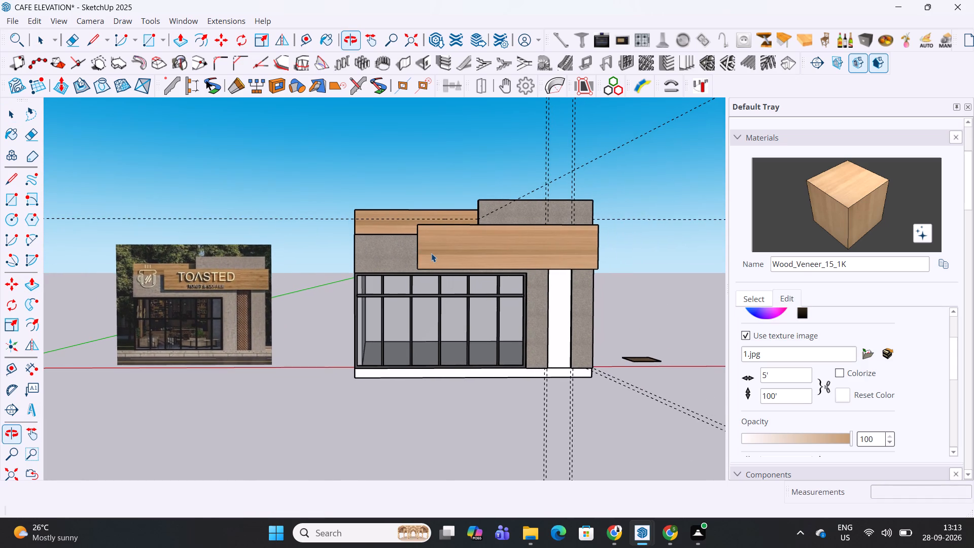
key(ctrl+s)
Examine the brown lattice strip beside the glazing in the reference image, and save the model again.
scroll(286, 311, up, 5)
scroll(190, 318, up, 7)
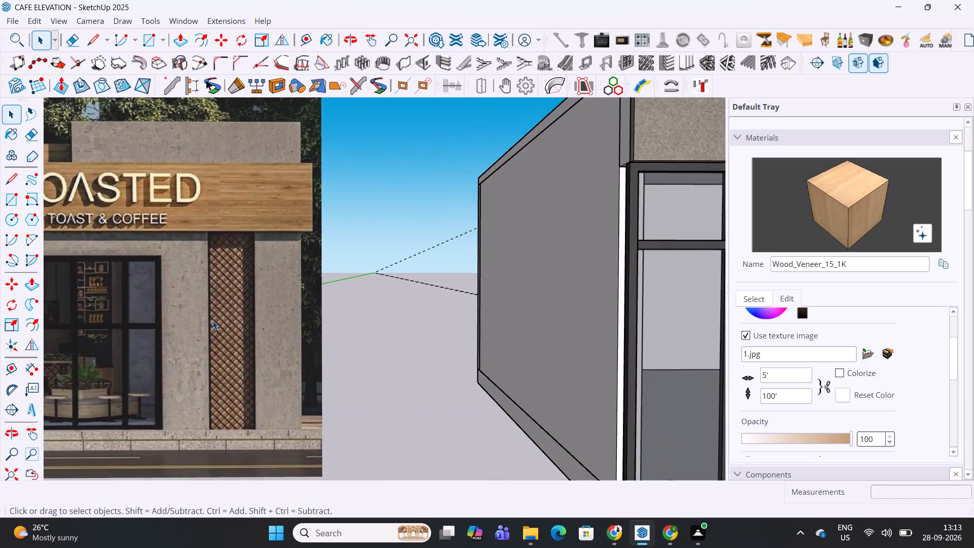
scroll(213, 321, up, 4)
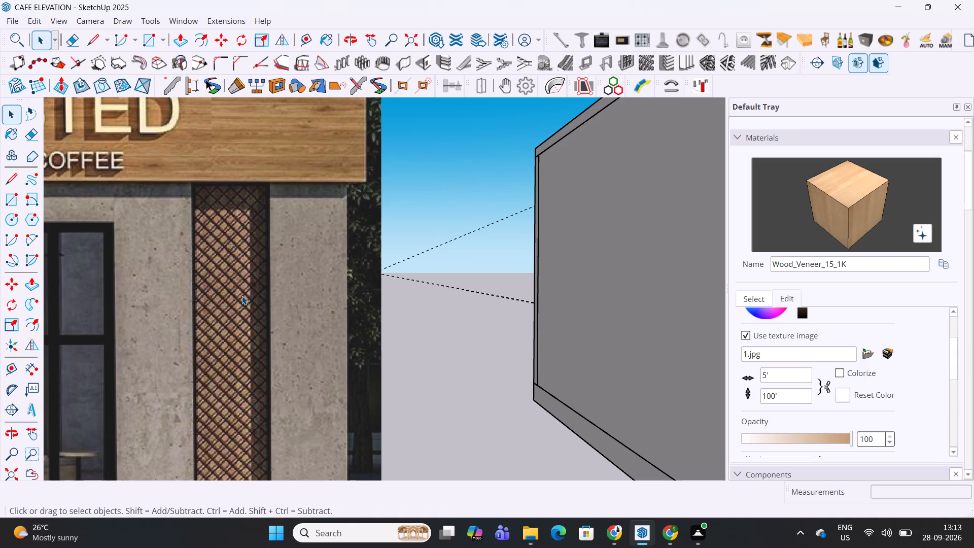
scroll(242, 296, down, 6)
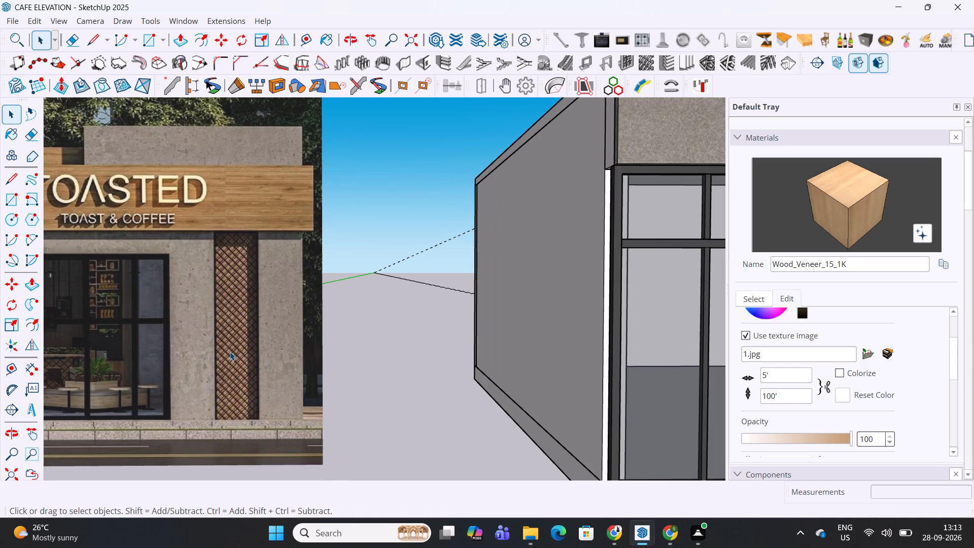
scroll(238, 296, down, 4)
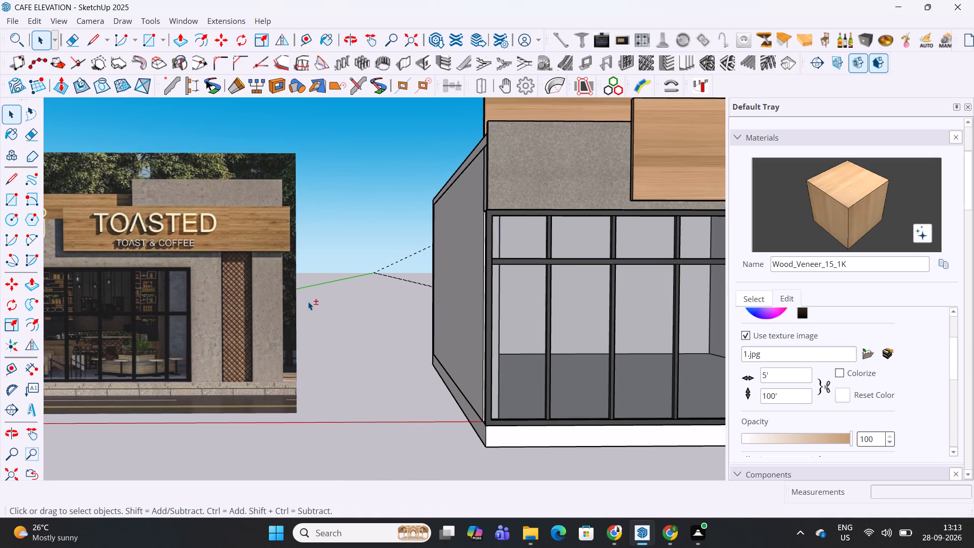
key(ctrl+s)
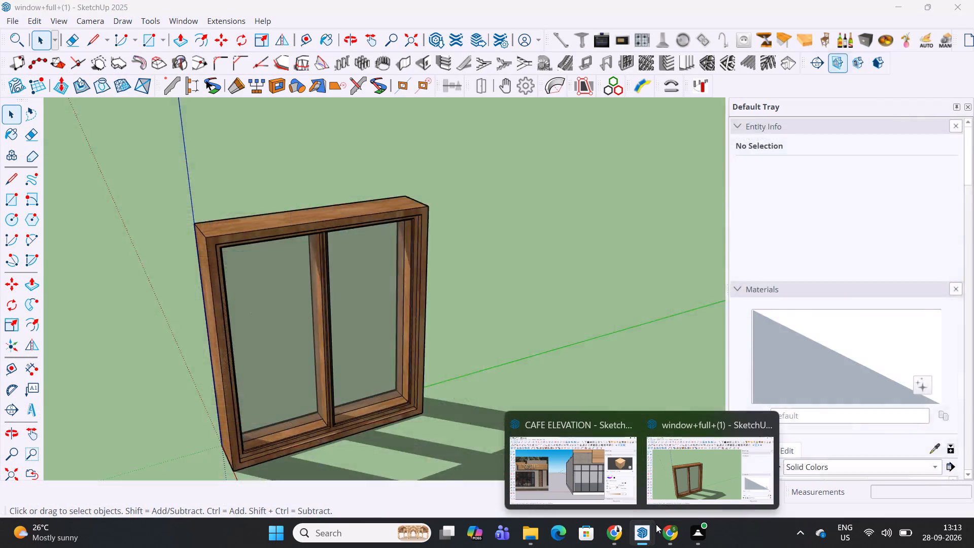
Switch to Chrome and search 3D Warehouse models for "JALI".
click(614, 529)
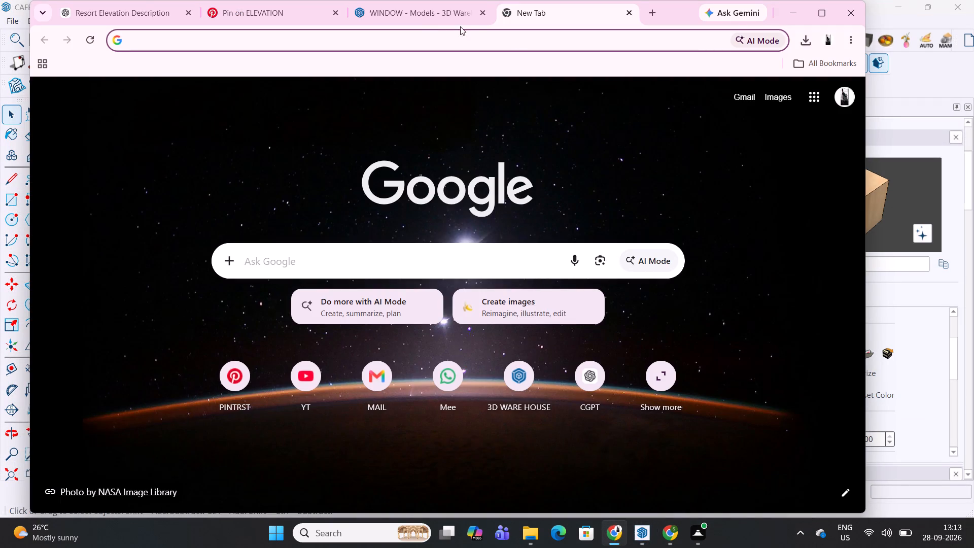
click(435, 24)
double_click(363, 74)
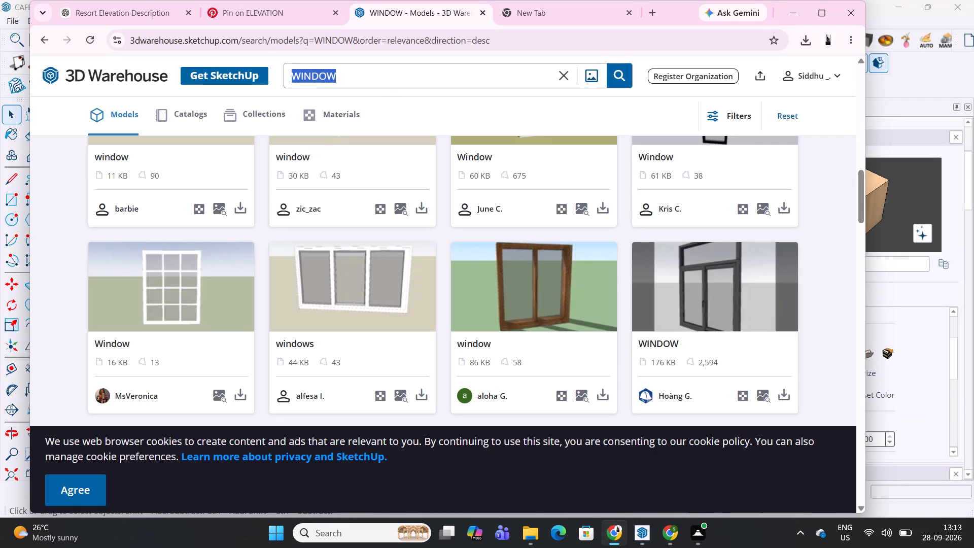
text(JALI)
key(Return)
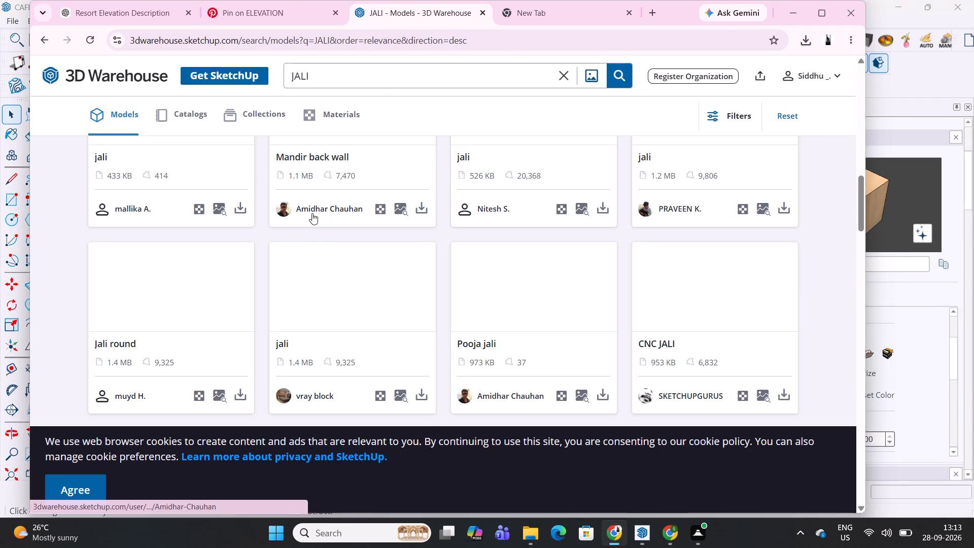
Look through the jali search results for a lattice screen resembling the one in the reference image.
scroll(378, 310, up, 15)
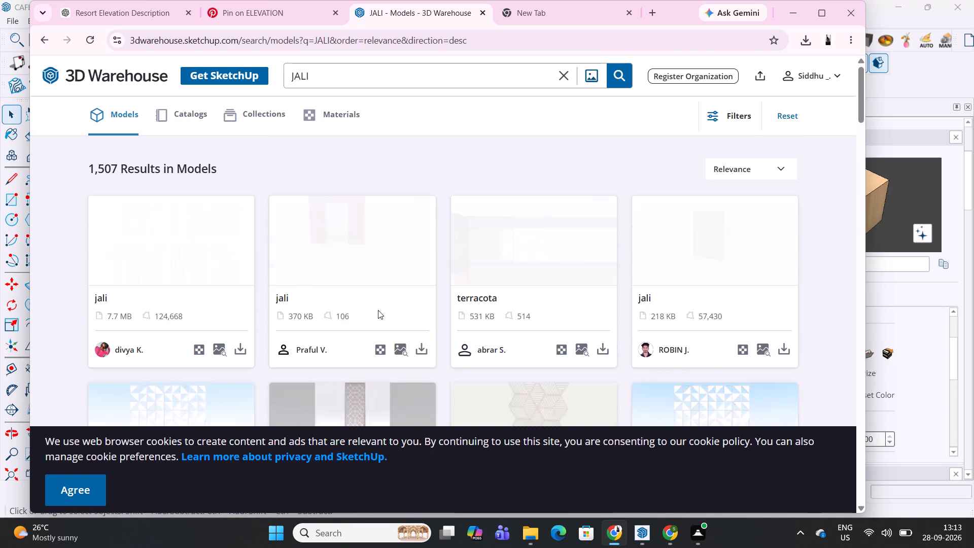
scroll(378, 310, up, 6)
scroll(378, 310, down, 4)
scroll(378, 310, up, 4)
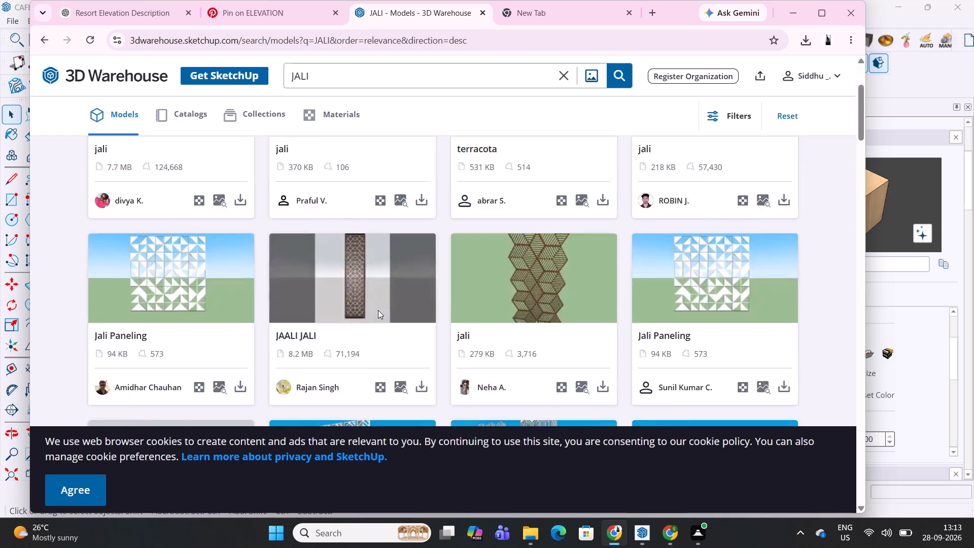
scroll(378, 310, down, 4)
scroll(378, 310, up, 4)
scroll(378, 310, down, 6)
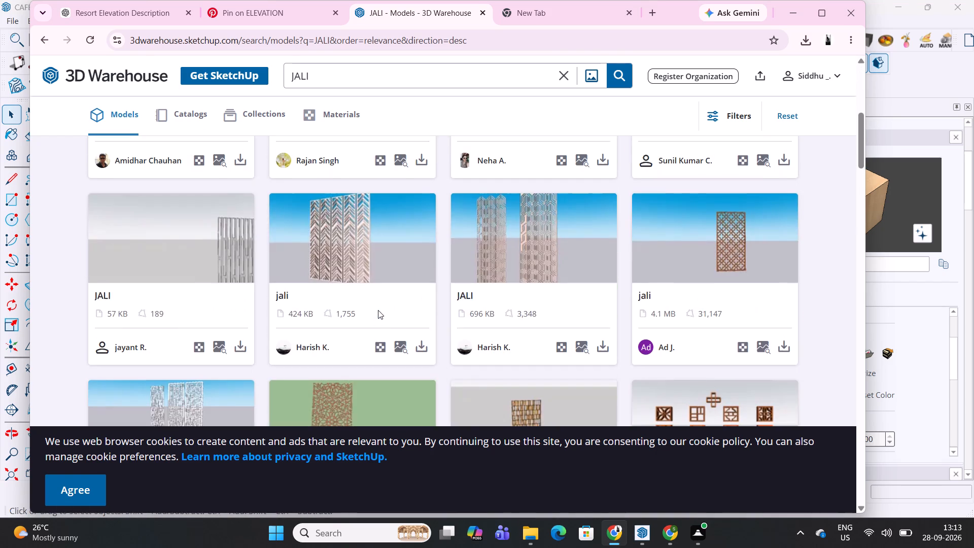
scroll(378, 310, down, 3)
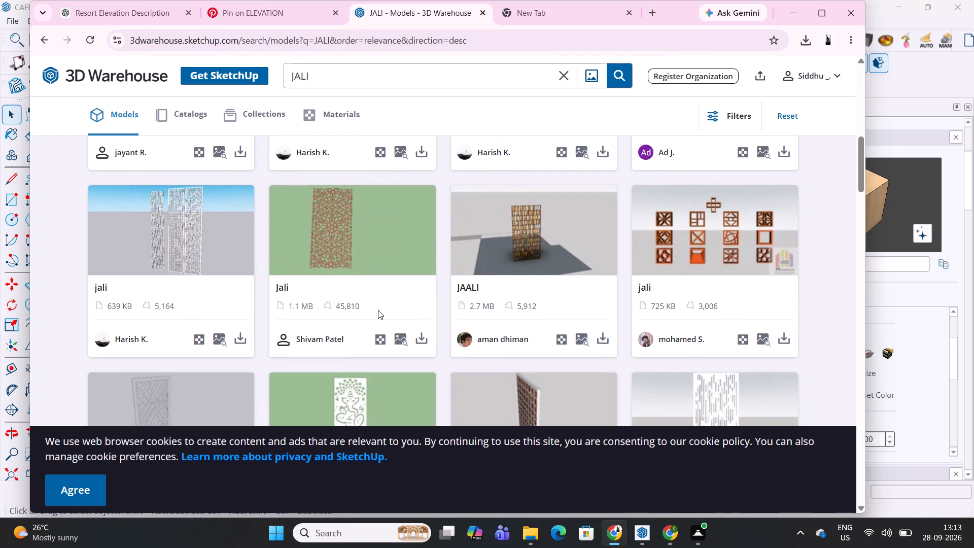
scroll(378, 310, down, 4)
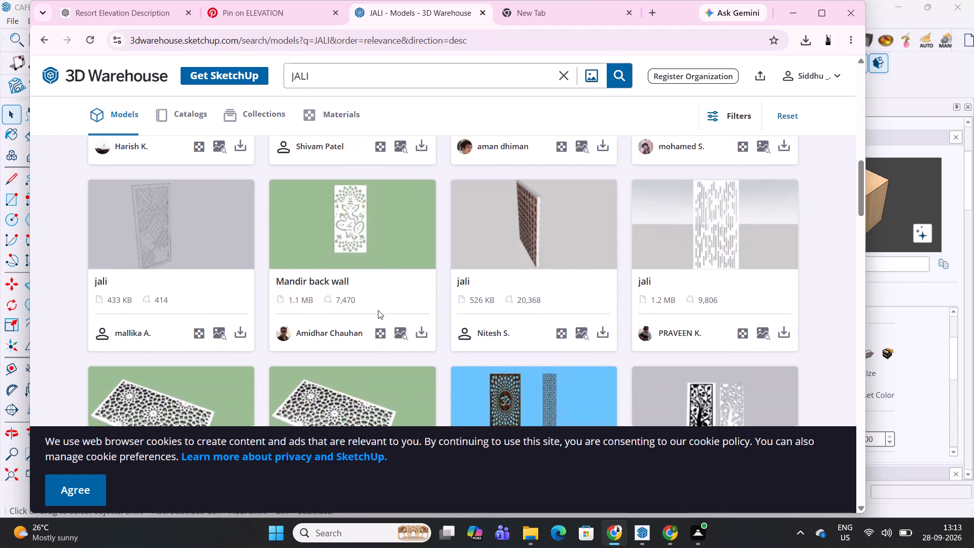
scroll(378, 310, down, 6)
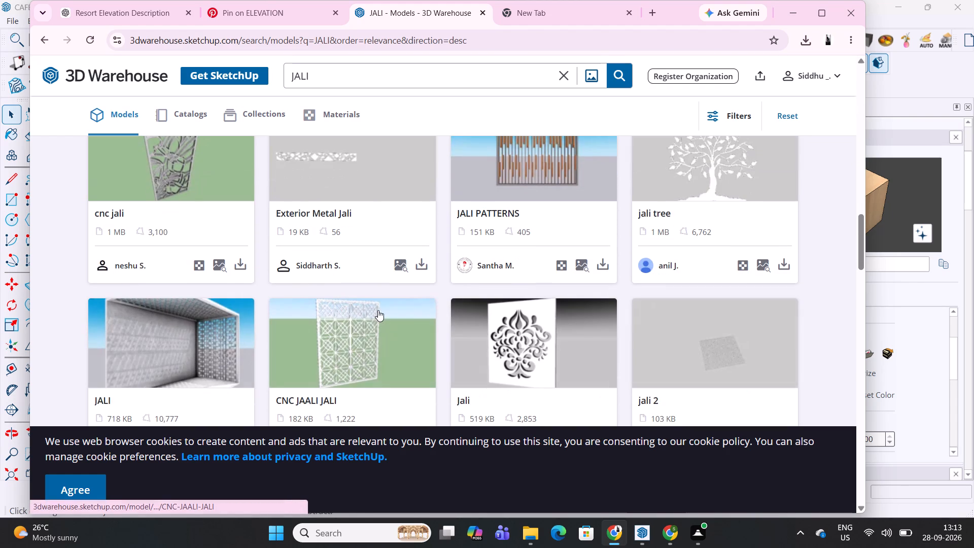
scroll(378, 310, down, 4)
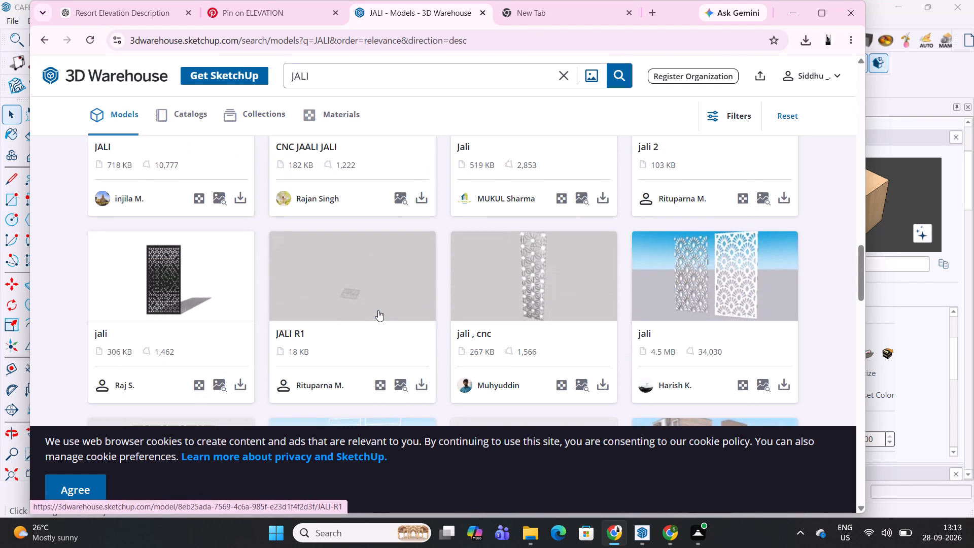
scroll(378, 310, down, 4)
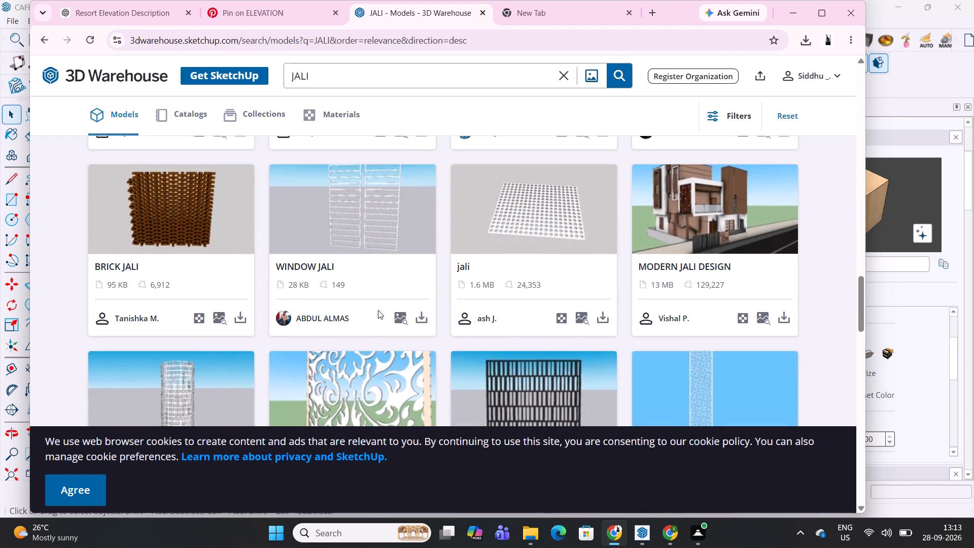
scroll(378, 310, down, 5)
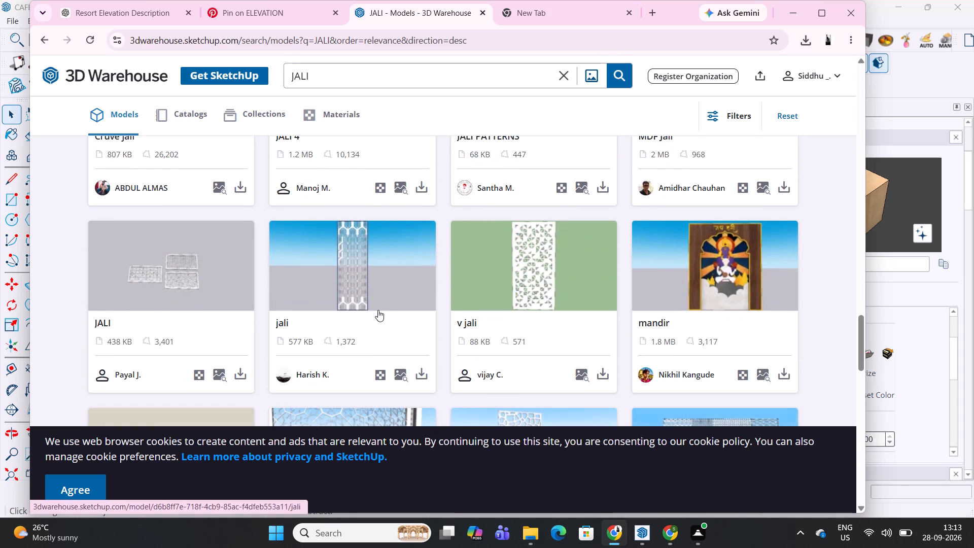
scroll(378, 310, down, 1)
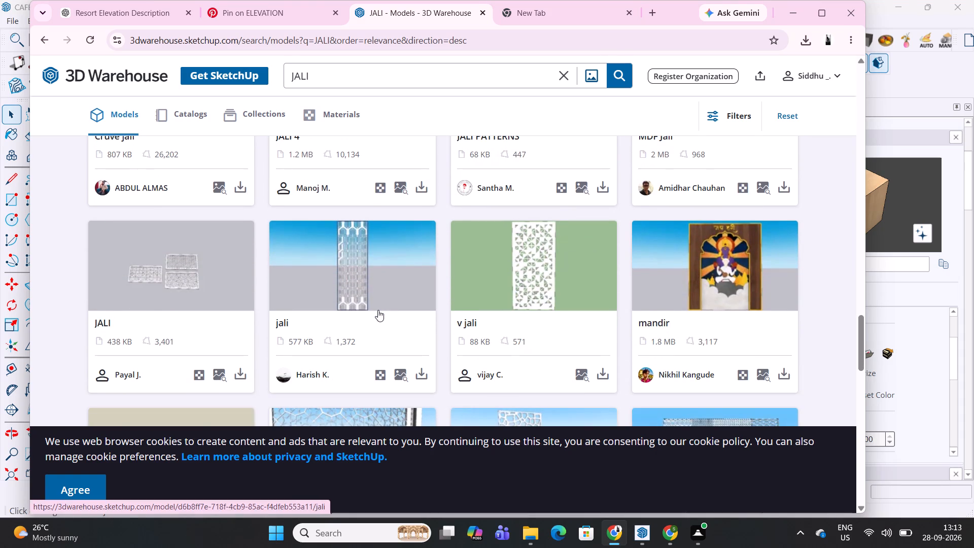
scroll(378, 310, down, 4)
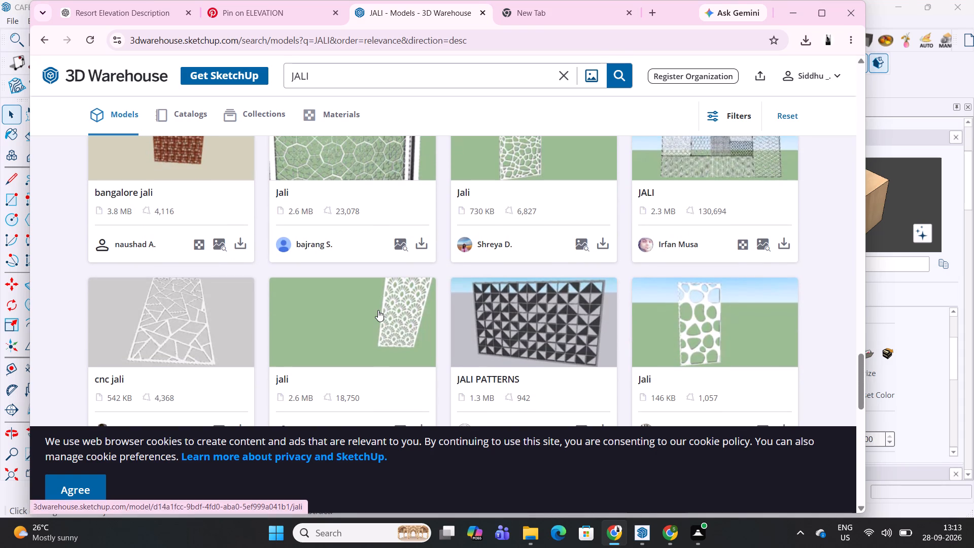
scroll(378, 310, down, 4)
scroll(461, 270, down, 6)
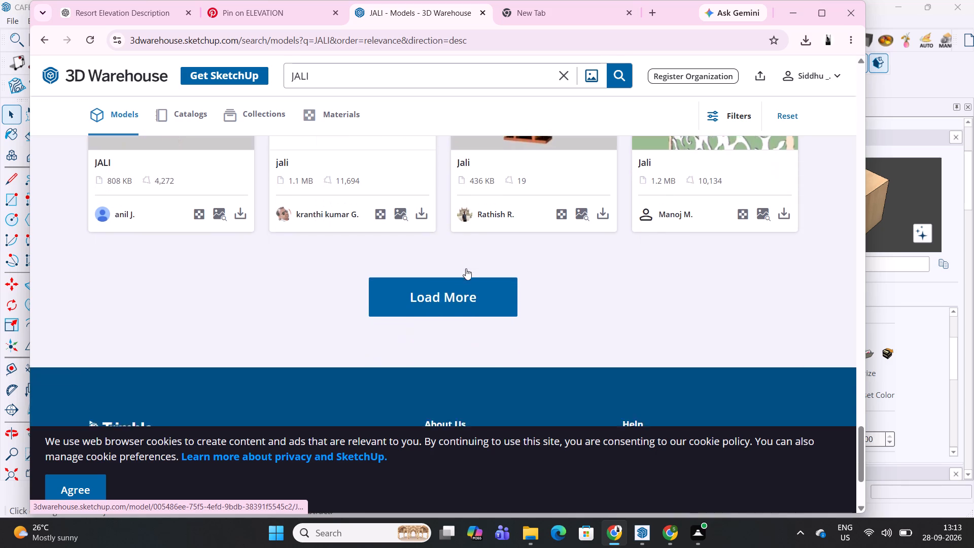
Load more jali results and download the Ceramic Brick screen model as a SketchUp file.
click(436, 243)
scroll(445, 245, up, 3)
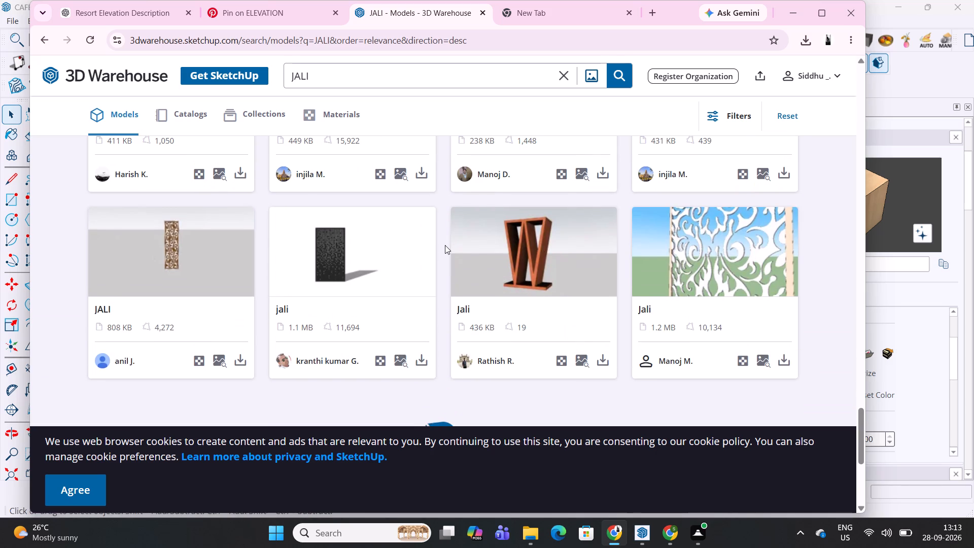
scroll(445, 245, down, 7)
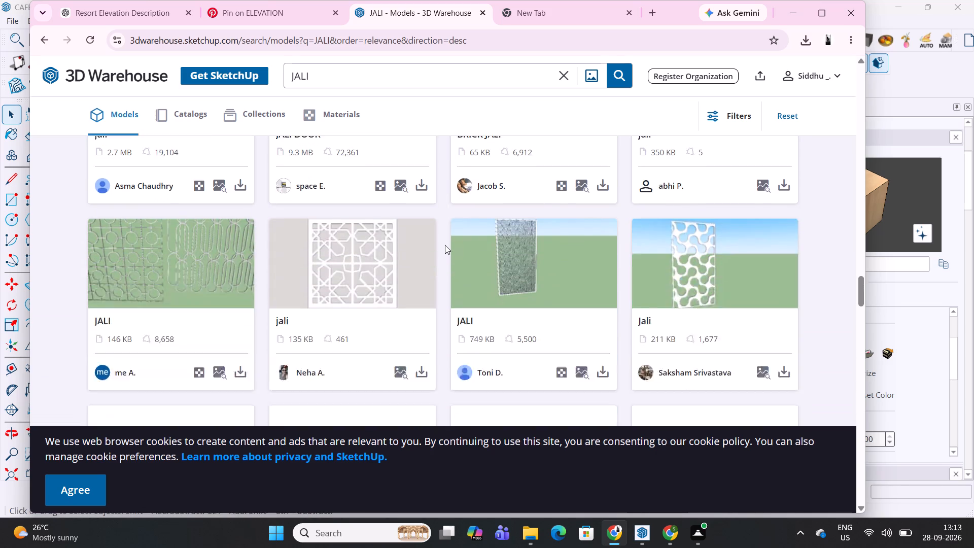
scroll(445, 245, down, 3)
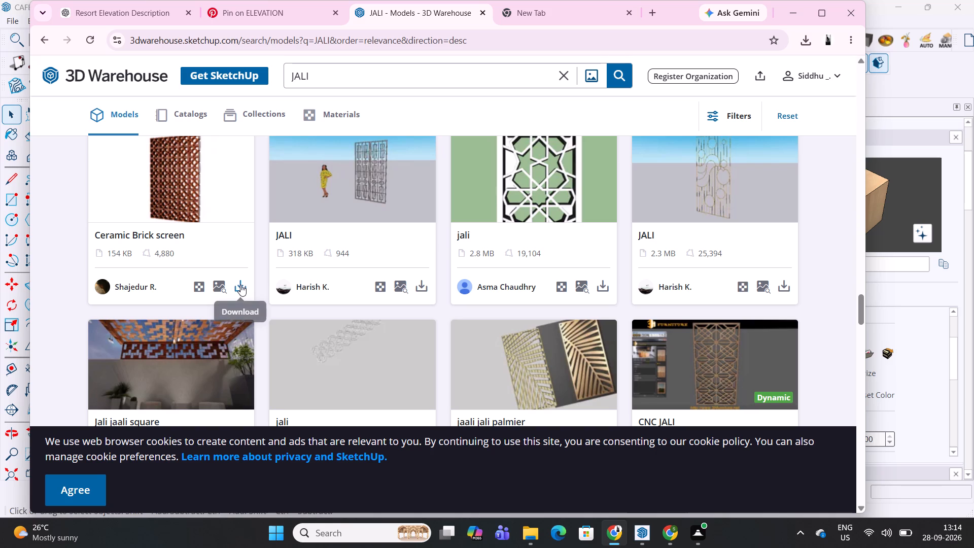
click(240, 285)
click(272, 319)
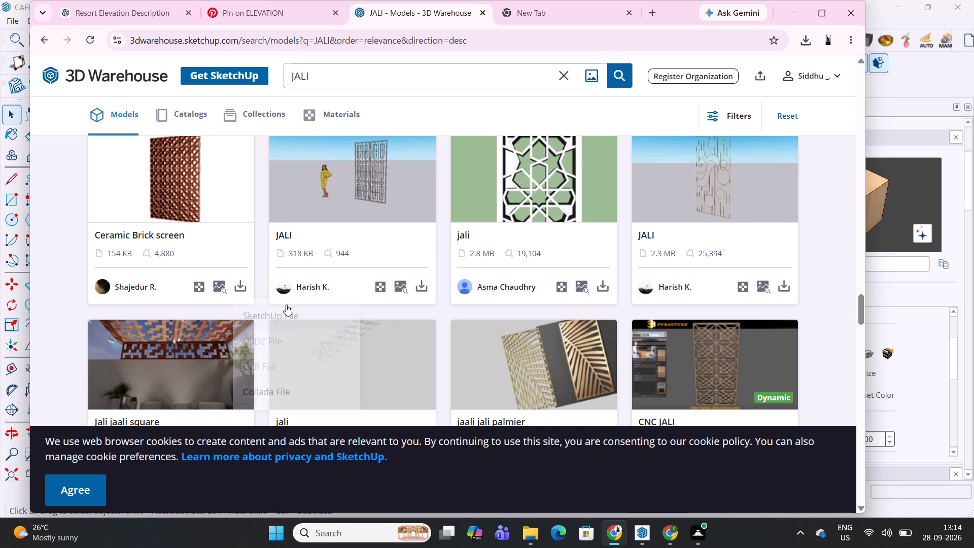
Open the downloaded hollow+brick.skp file in SketchUp while browsing further jali models.
scroll(348, 237, down, 6)
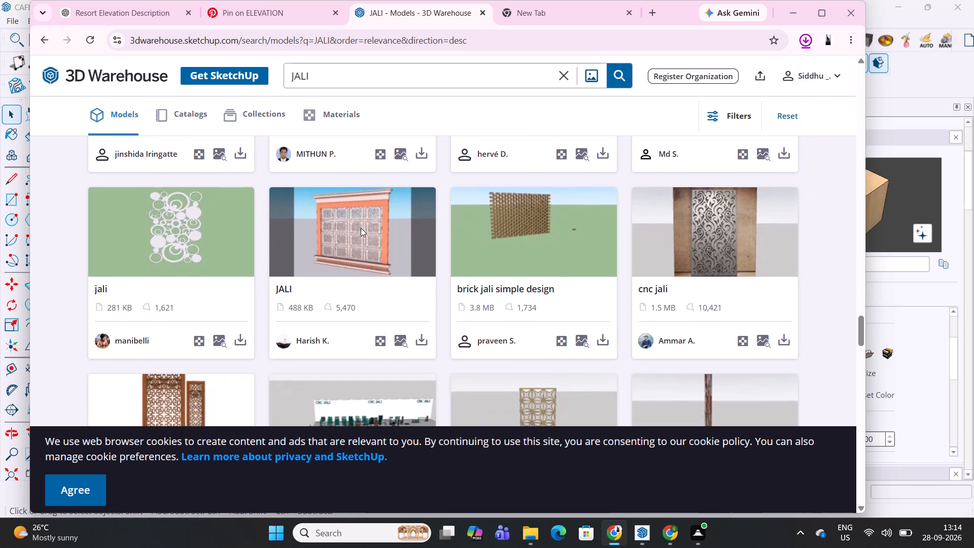
scroll(361, 228, down, 2)
scroll(361, 228, up, 3)
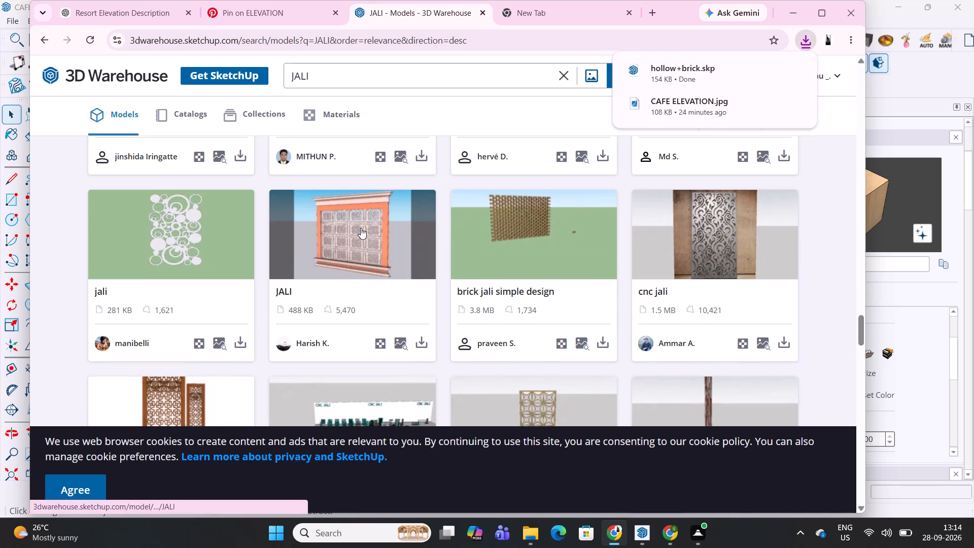
double_click(665, 84)
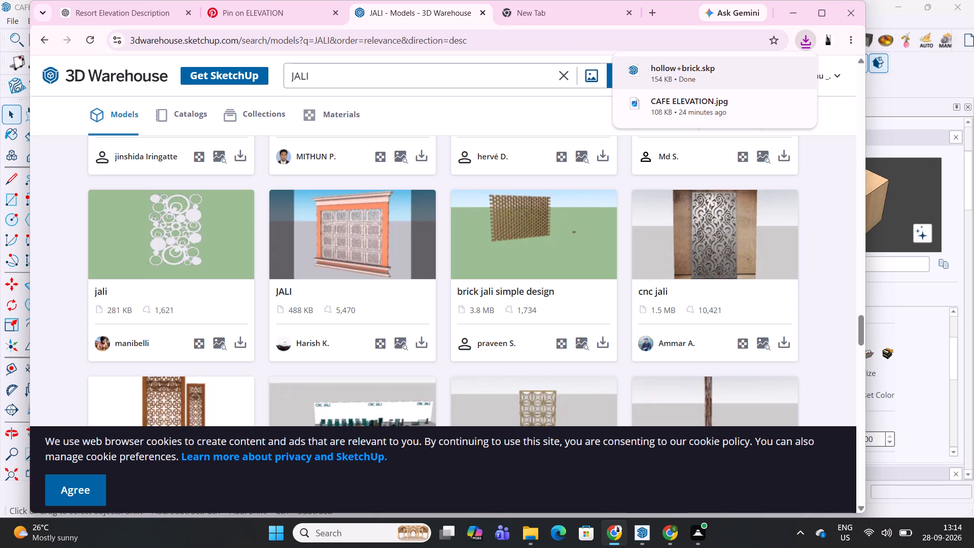
scroll(396, 230, down, 8)
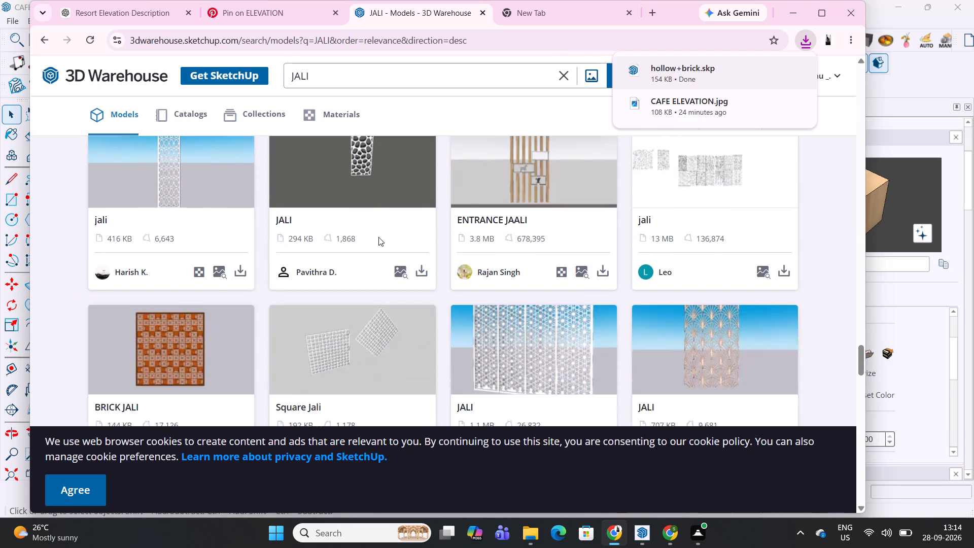
scroll(378, 237, down, 3)
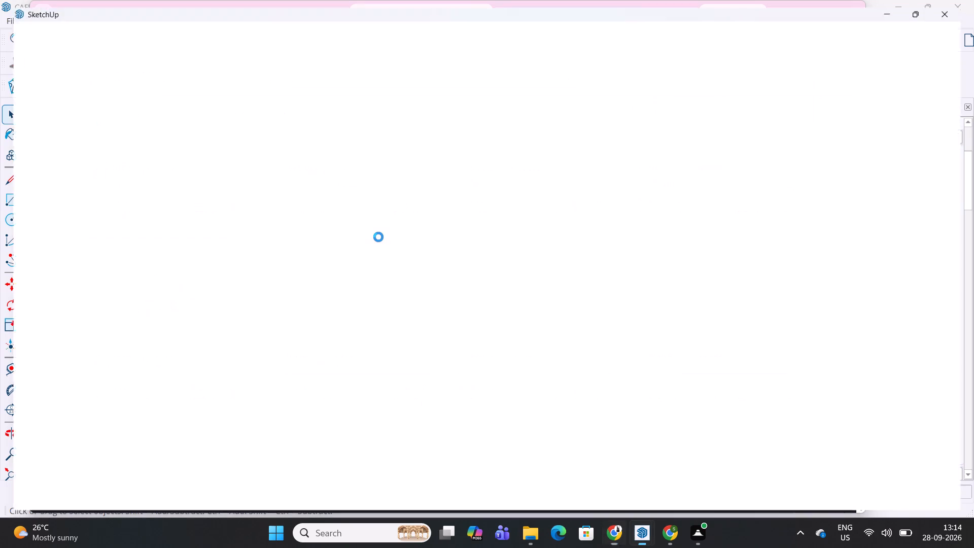
scroll(378, 237, down, 1)
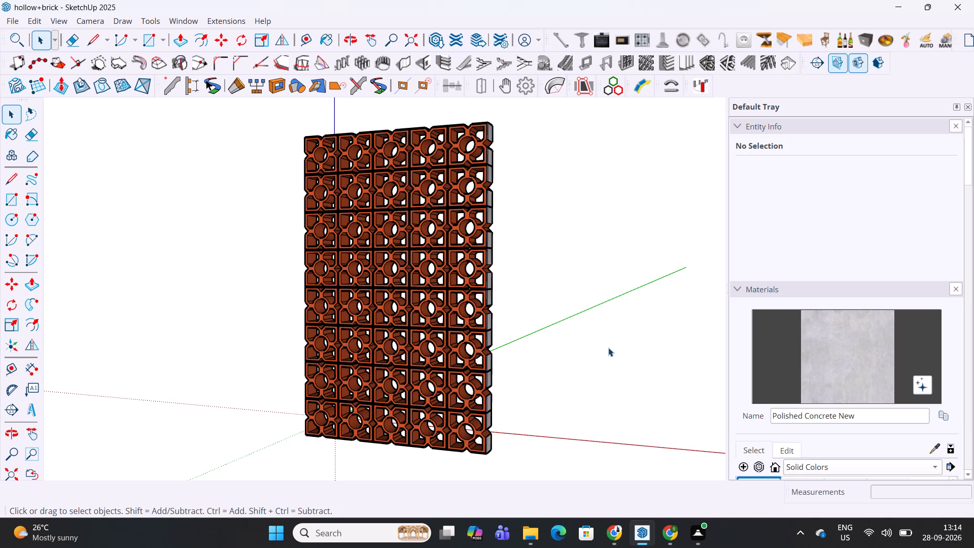
Inspect the hollow brick screen from the front and above, checking one of its repeating brick units up close.
click(550, 227)
scroll(457, 236, up, 2)
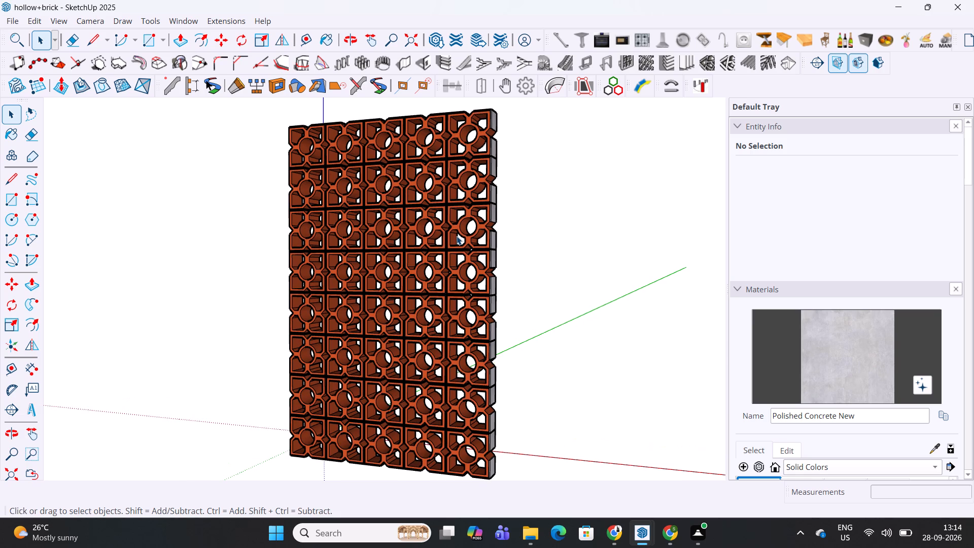
scroll(457, 237, down, 5)
middle_drag(442, 253, 516, 288)
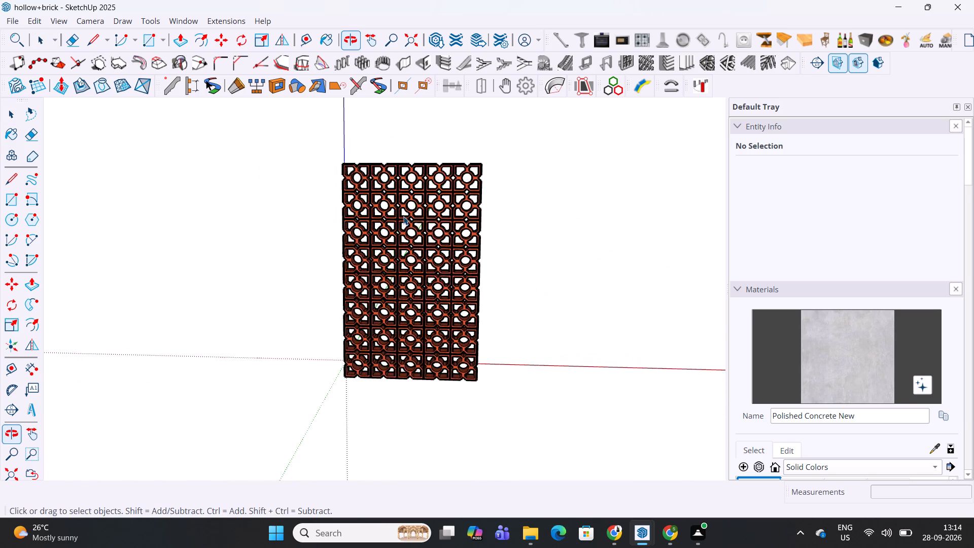
scroll(352, 180, up, 19)
shift+middle_drag(369, 149, 330, 272)
middle_drag(330, 272, 346, 313)
scroll(346, 313, up, 1)
click(336, 277)
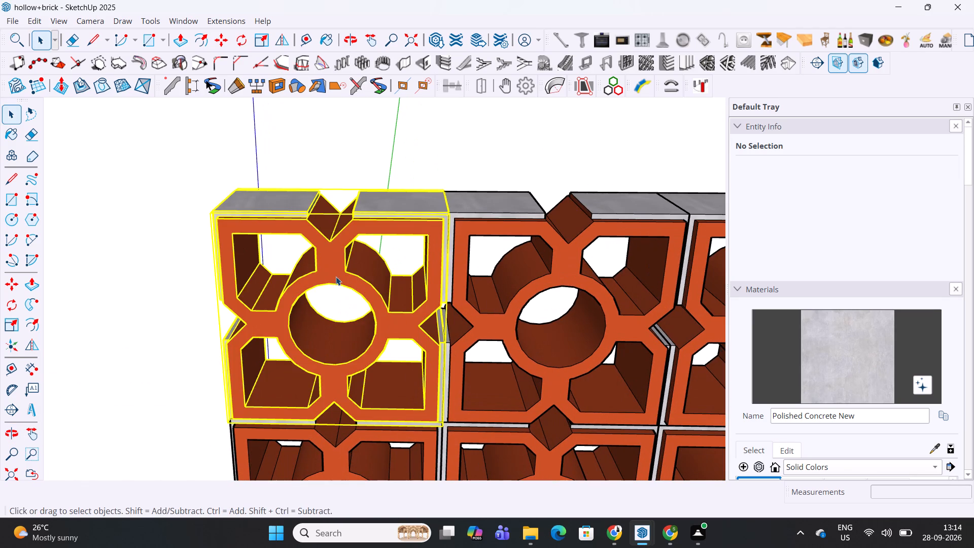
scroll(558, 258, down, 6)
key(Escape)
click(525, 167)
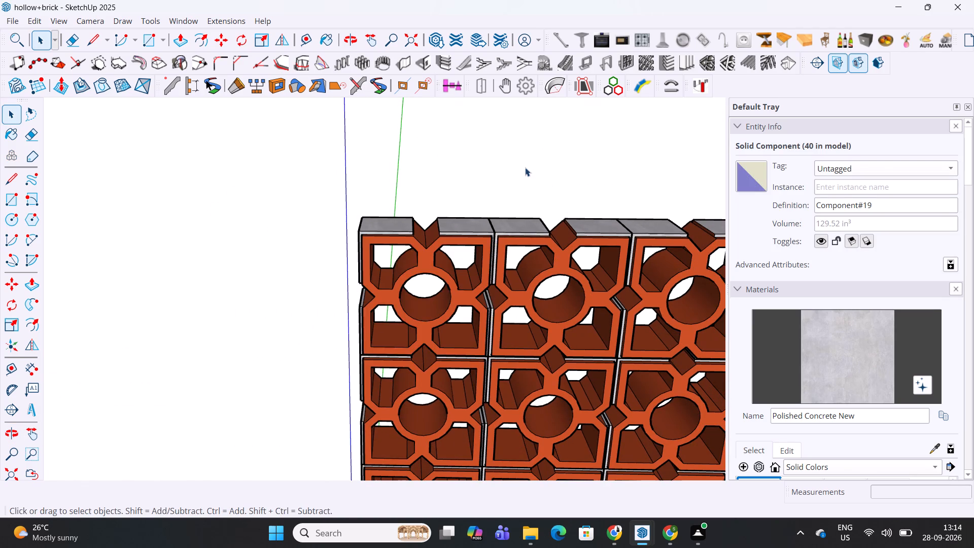
View the whole hollow brick screen from the front and save the hollow+brick file.
scroll(402, 280, down, 4)
scroll(370, 215, down, 12)
shift+middle_drag(408, 315, 429, 235)
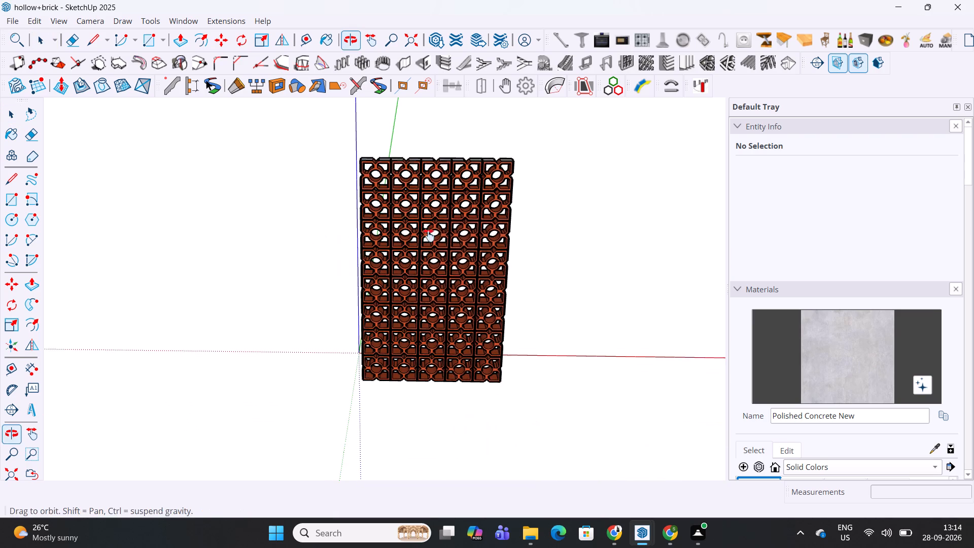
shift+middle_drag(429, 235, 429, 235)
middle_drag(503, 269, 499, 175)
click(561, 216)
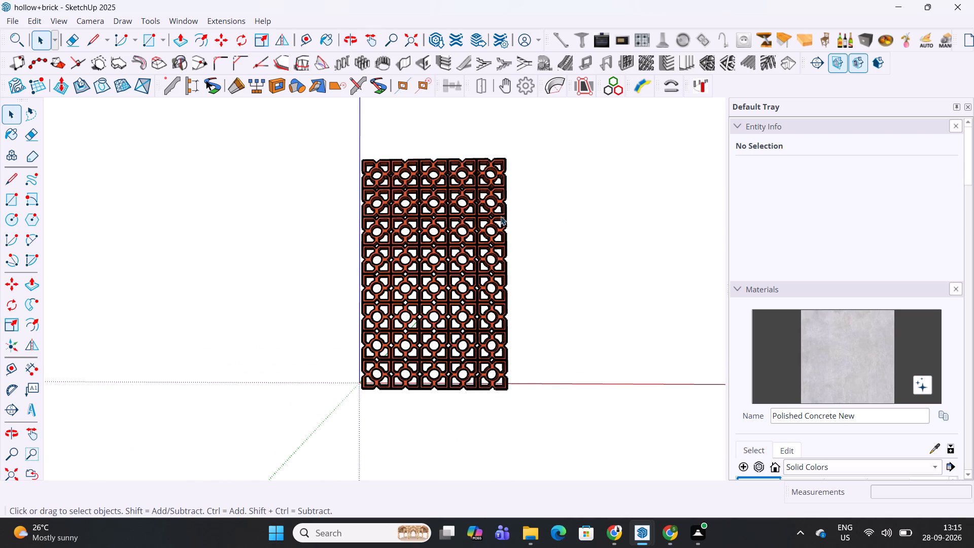
shift+middle_drag(446, 214, 444, 247)
key(ctrl+s)
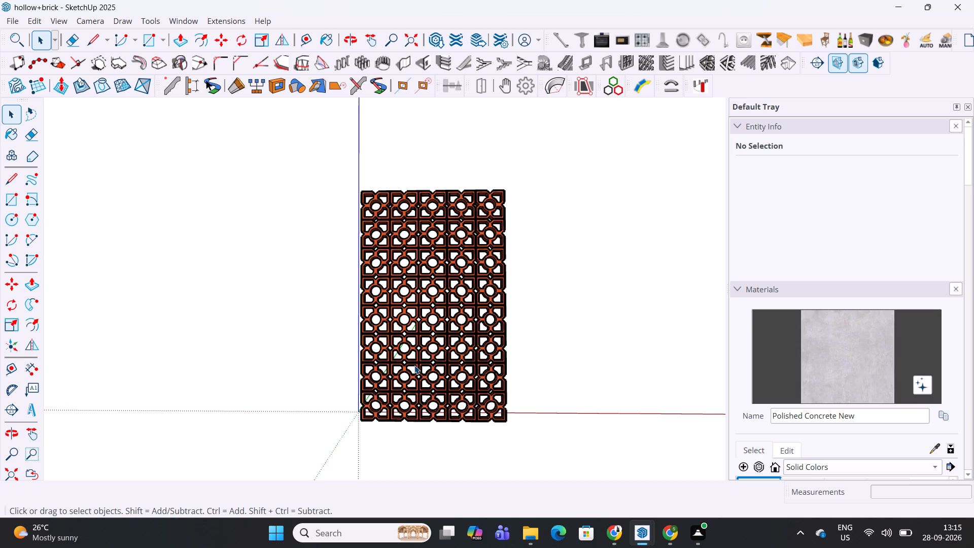
key(ctrl+s)
Select the entire hollow brick screen, then examine its upper bricks up close and its overall pattern from the front.
drag(322, 168, 589, 450)
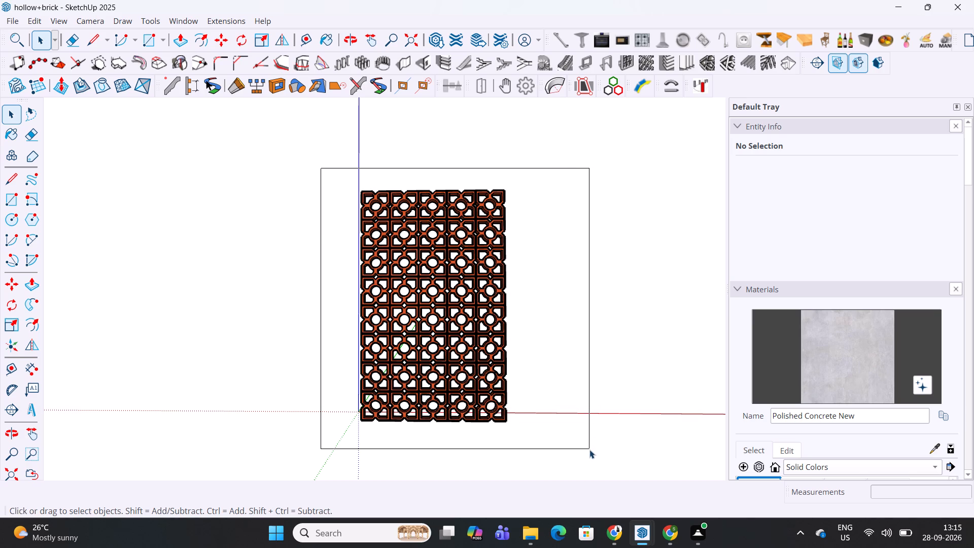
drag(589, 450, 547, 447)
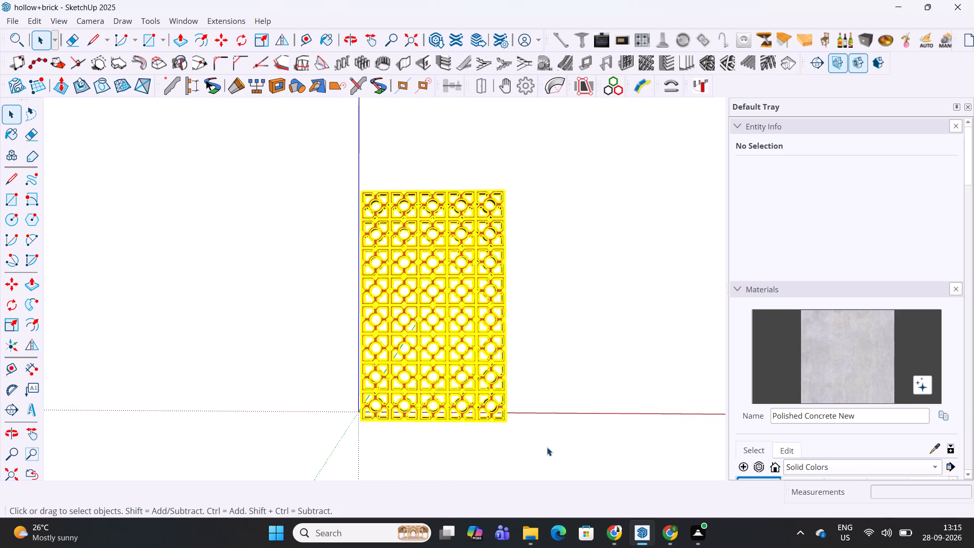
click(311, 173)
scroll(333, 184, up, 16)
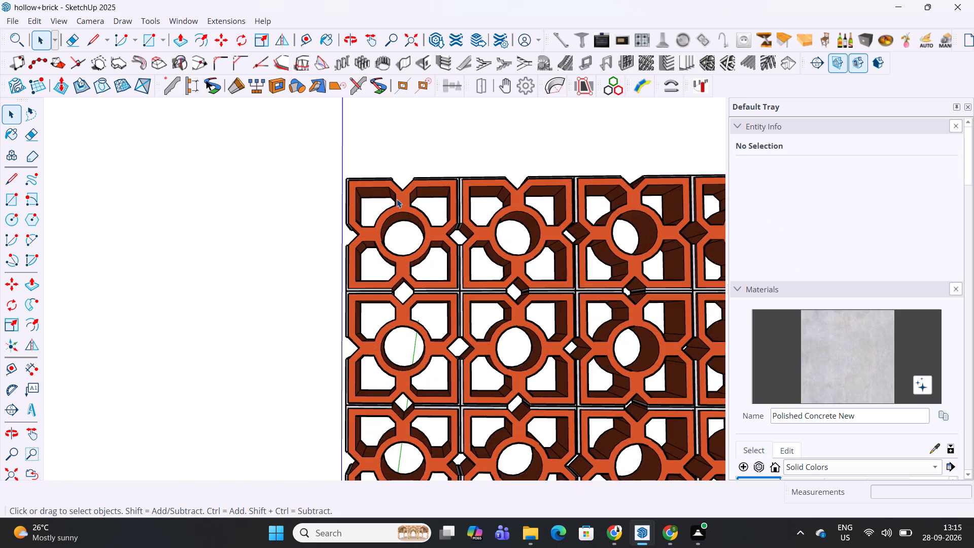
scroll(397, 199, up, 3)
middle_drag(400, 198, 407, 255)
scroll(407, 256, down, 12)
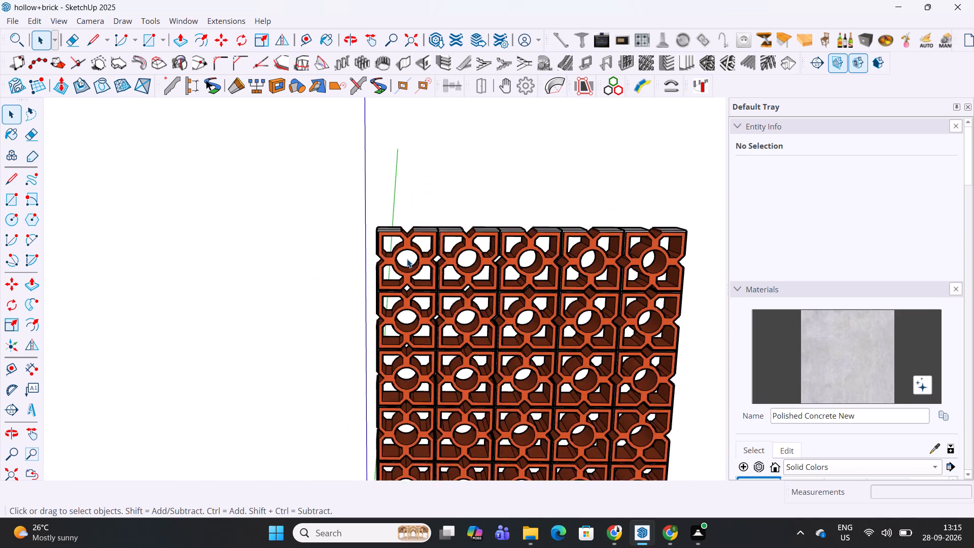
scroll(407, 259, down, 11)
middle_drag(436, 265, 420, 217)
middle_drag(406, 252, 411, 180)
click(556, 199)
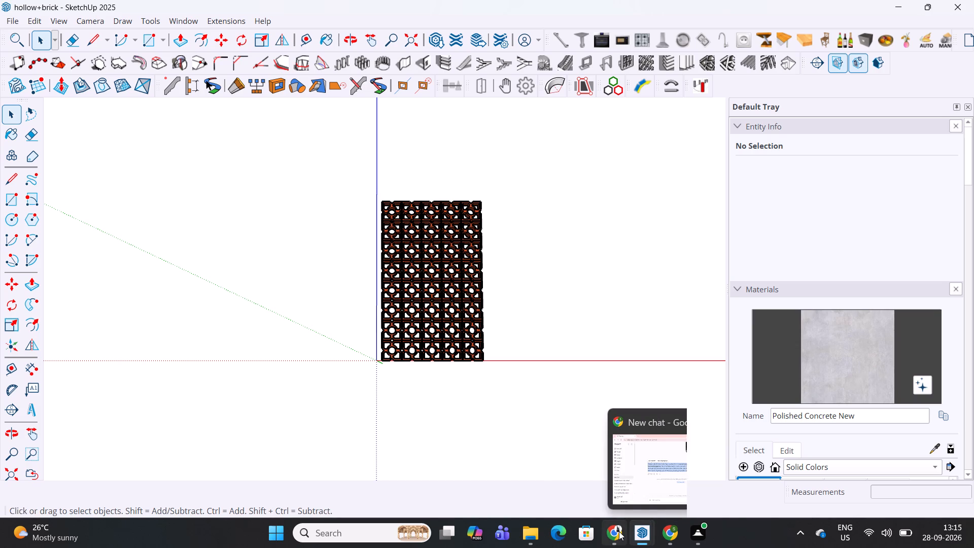
Return to the 3D Warehouse jali results in Chrome and look through them again for a matching lattice screen.
click(619, 531)
scroll(424, 301, down, 4)
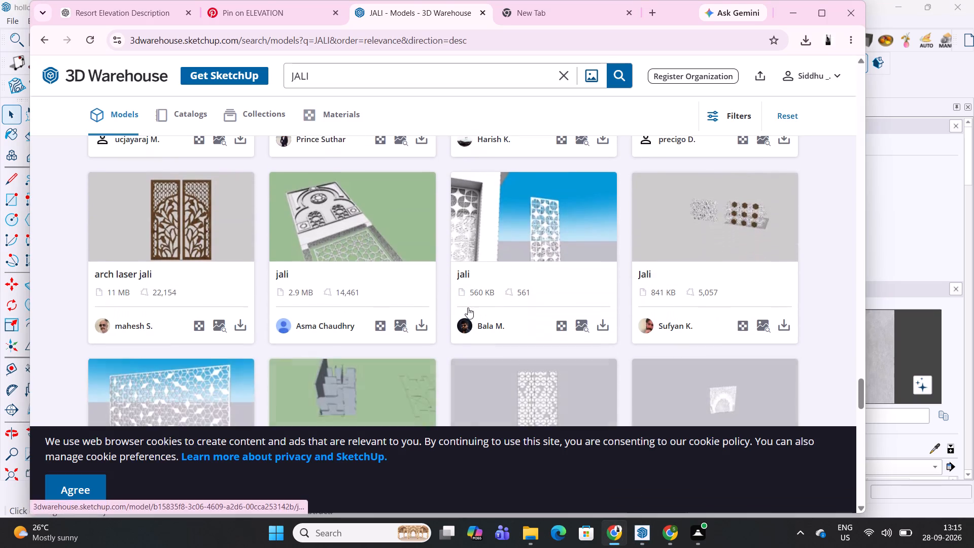
scroll(468, 307, down, 4)
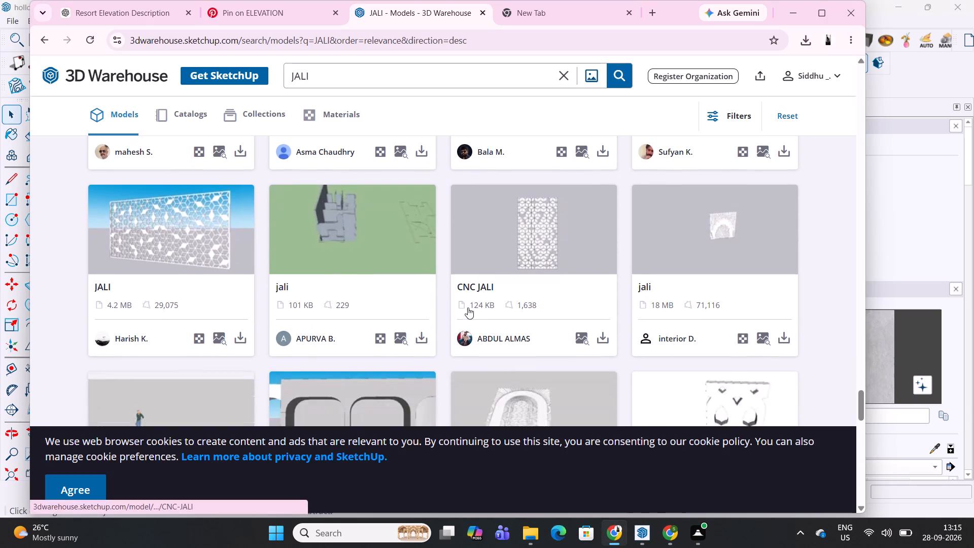
scroll(468, 307, down, 5)
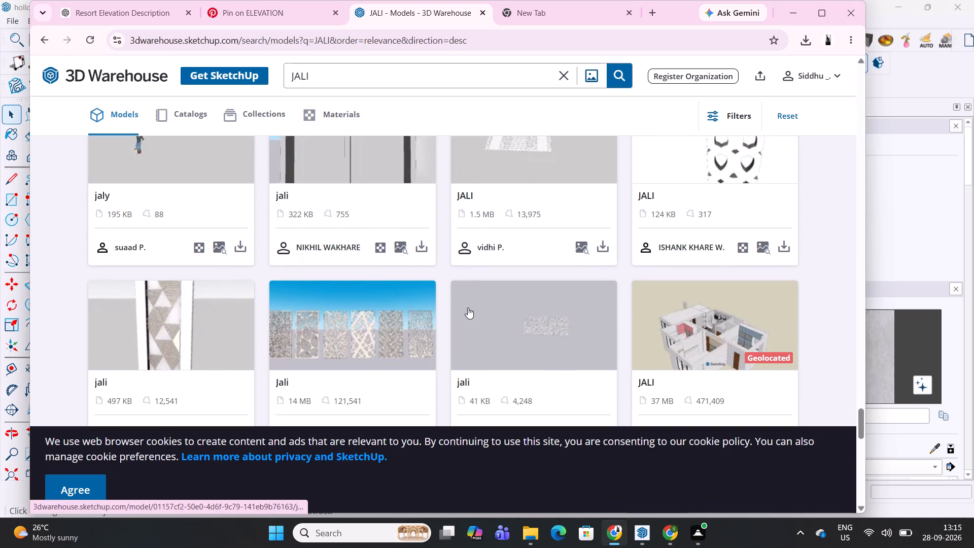
scroll(468, 307, down, 3)
scroll(468, 307, up, 12)
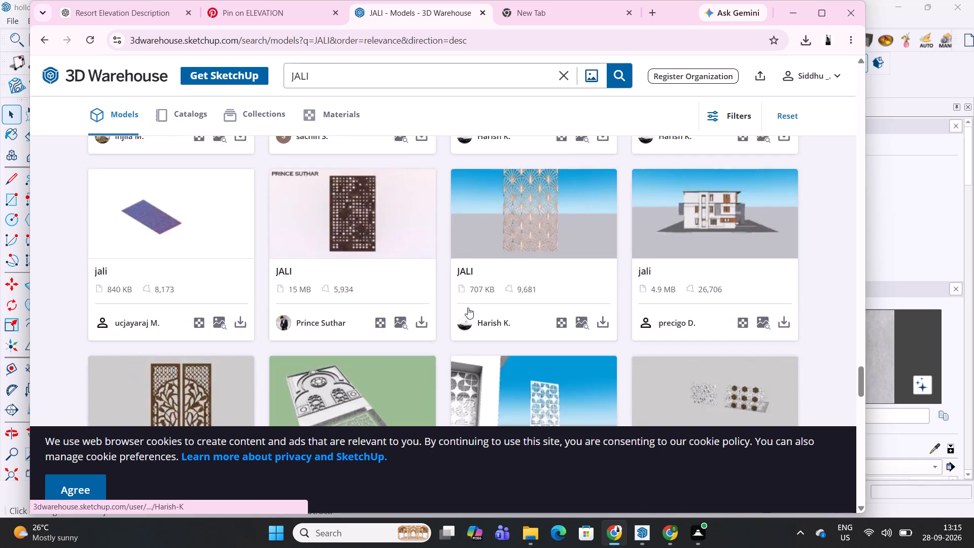
scroll(468, 307, up, 20)
scroll(468, 307, up, 20)
scroll(468, 307, up, 9)
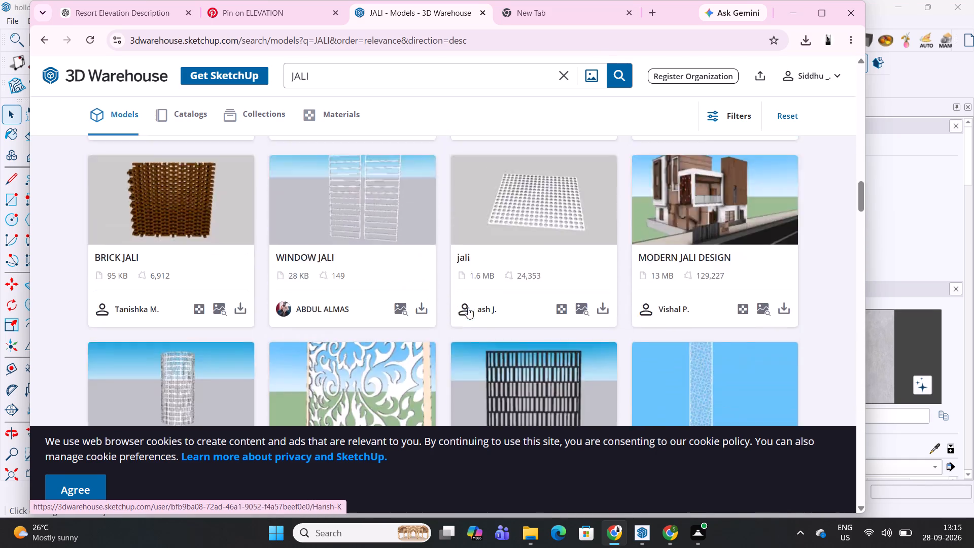
scroll(468, 307, up, 20)
scroll(468, 307, up, 18)
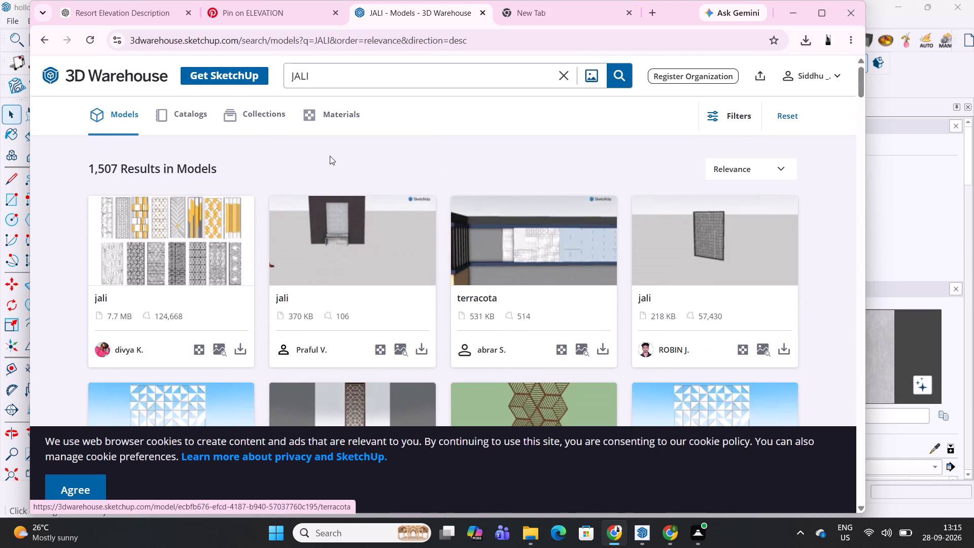
Examine the dark framed jali model's page, then go back and look further through the jali results.
click(721, 236)
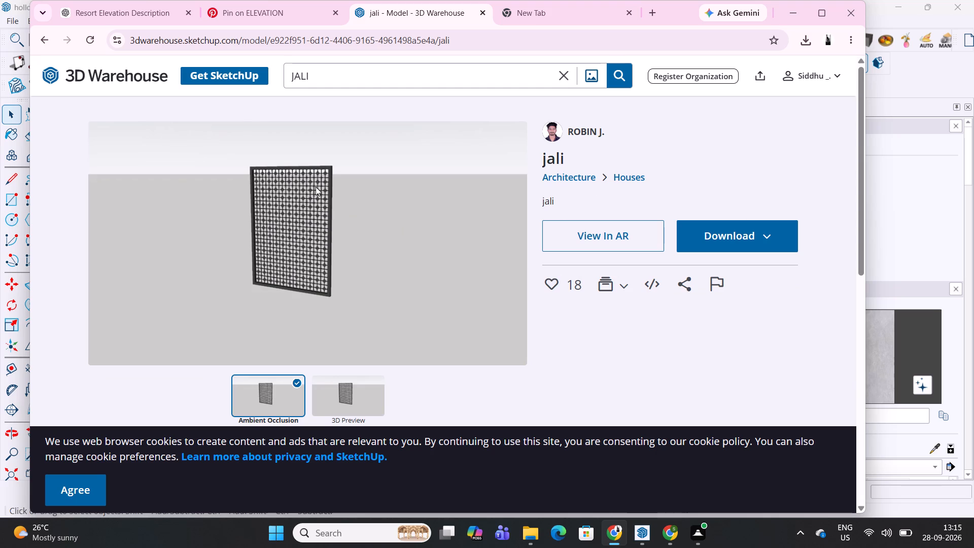
click(43, 38)
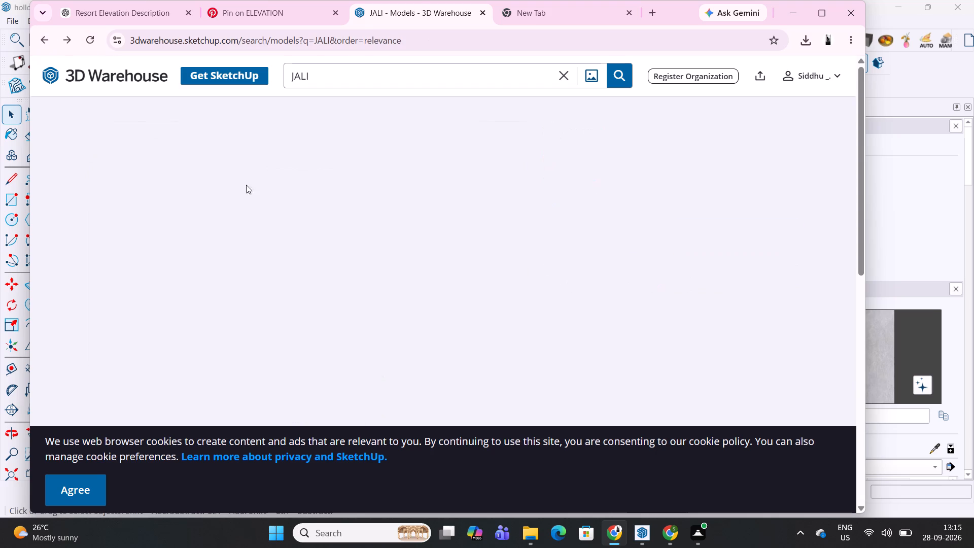
scroll(360, 213, down, 1)
scroll(409, 230, down, 2)
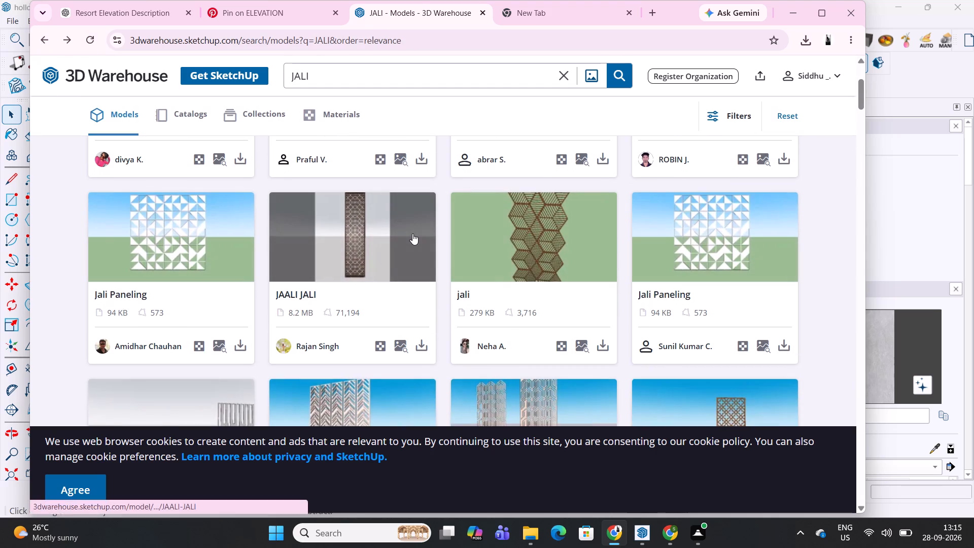
scroll(416, 294, down, 4)
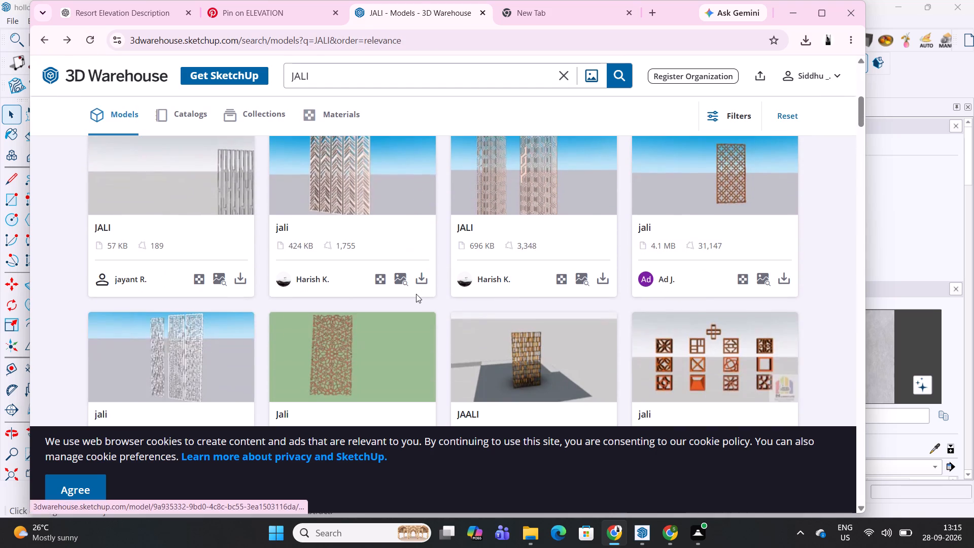
scroll(416, 294, down, 2)
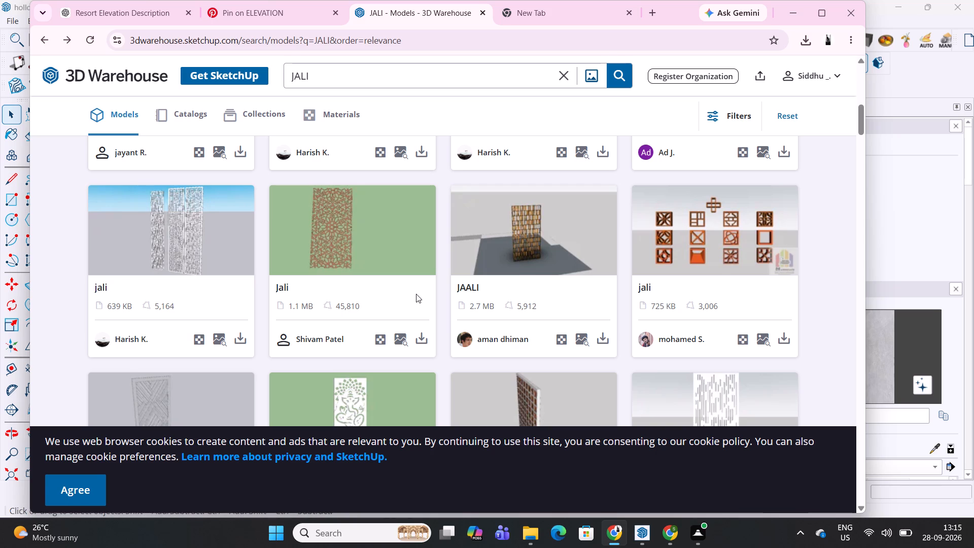
scroll(416, 294, down, 6)
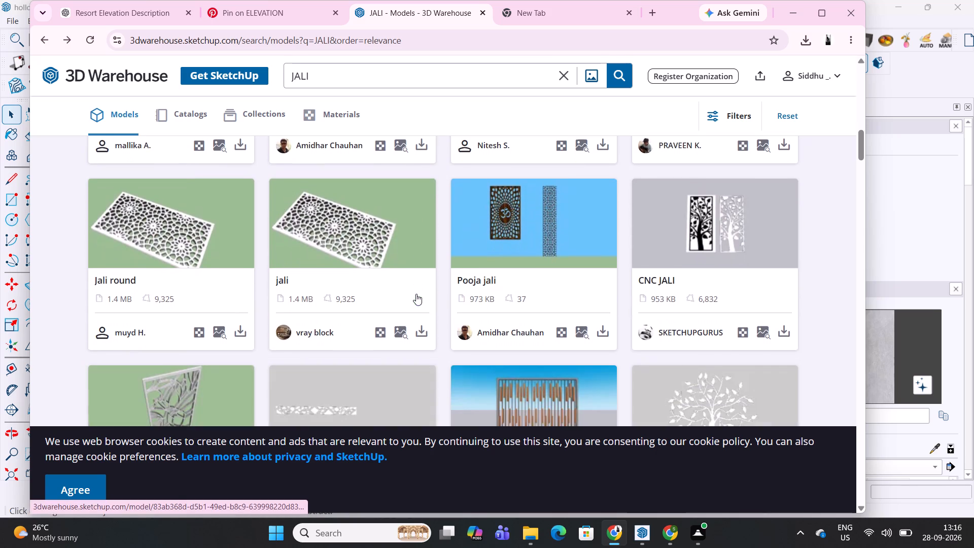
scroll(416, 294, down, 8)
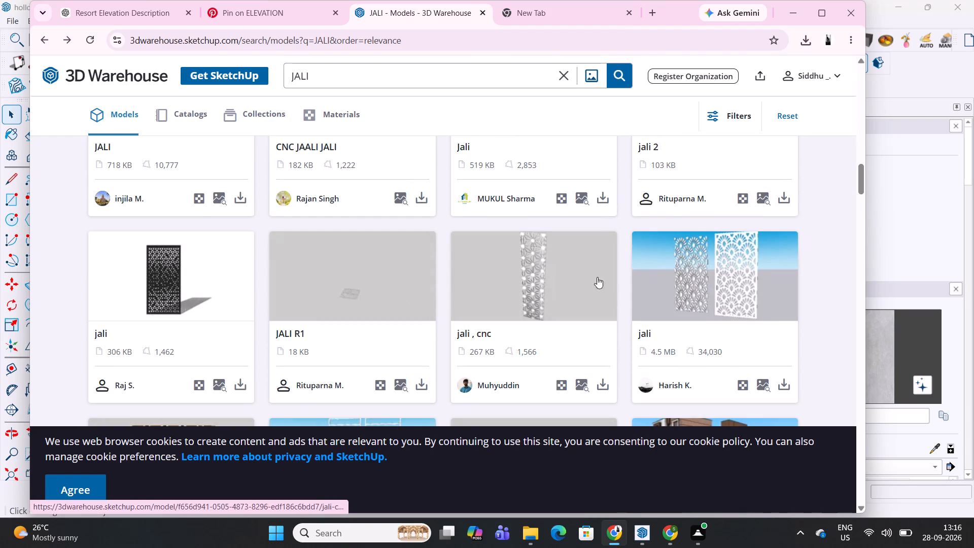
Download the "jali , cnc" model as a SketchUp file and open the downloaded Component_16.skp.
click(600, 387)
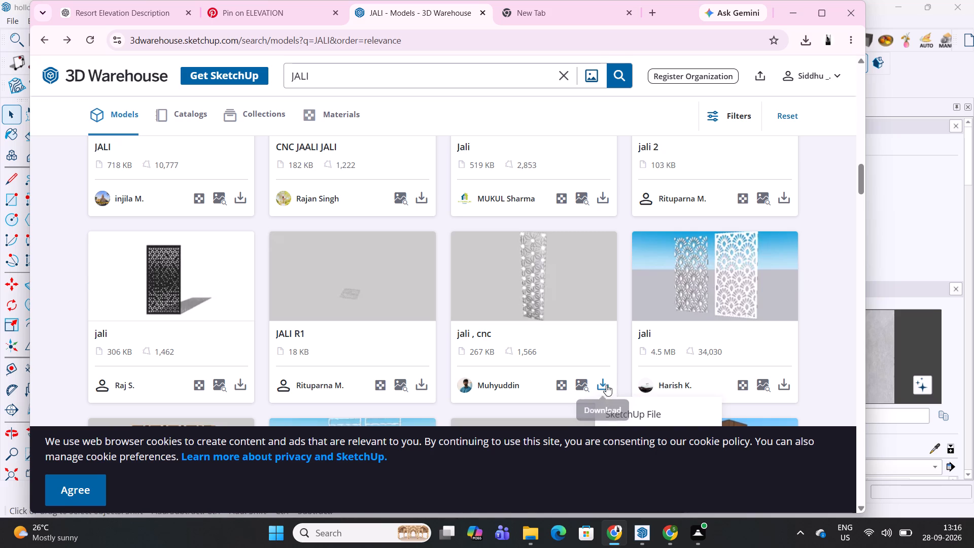
click(619, 413)
scroll(609, 297, down, 3)
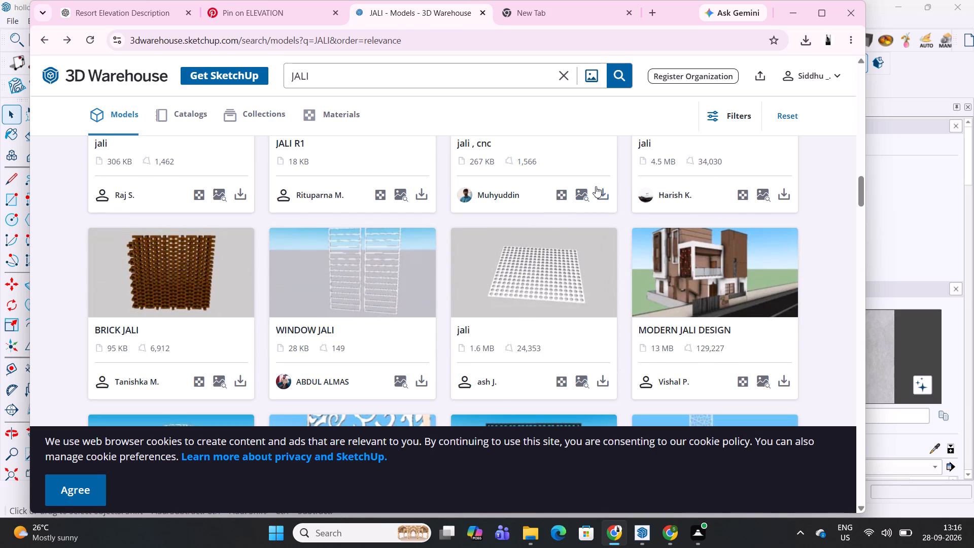
double_click(690, 71)
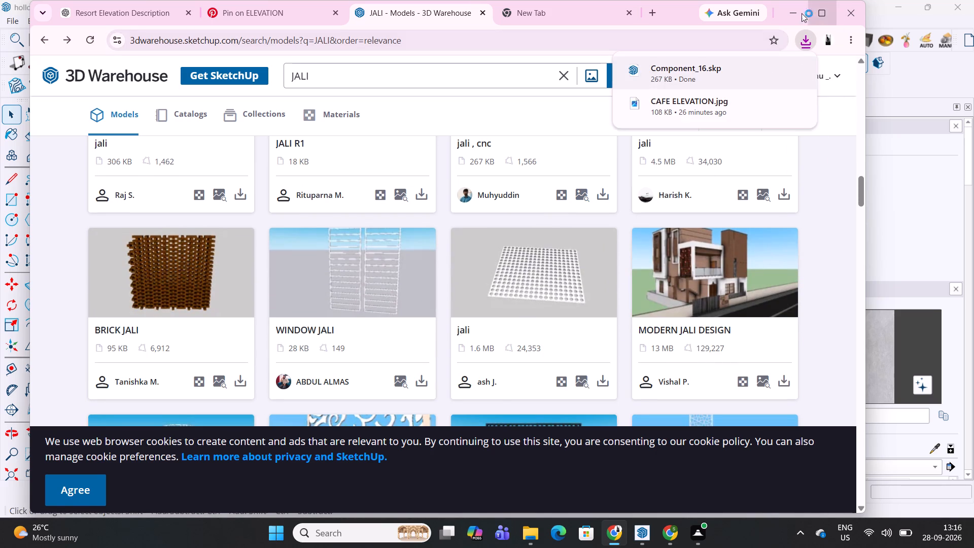
click(799, 14)
Switch to the CAFE ELEVATION model in SketchUp and save it with the facade and reference image in view.
scroll(434, 291, down, 12)
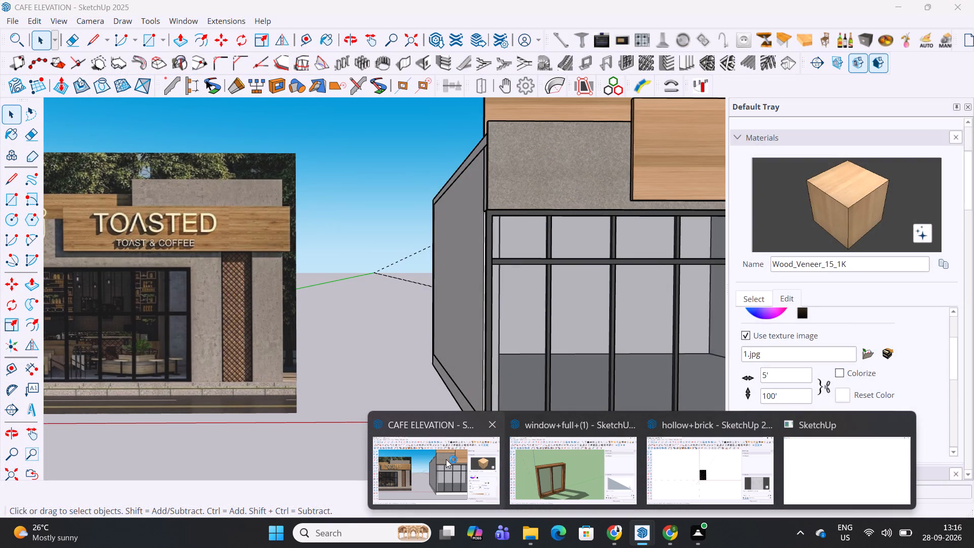
click(446, 459)
scroll(470, 317, down, 5)
shift+middle_drag(601, 283, 500, 287)
middle_drag(500, 287, 497, 299)
key(ctrl+s)
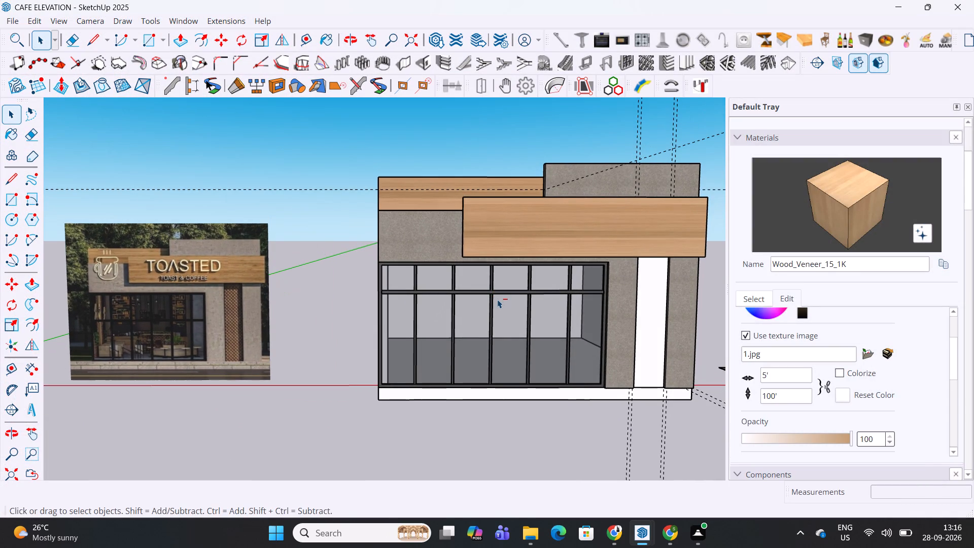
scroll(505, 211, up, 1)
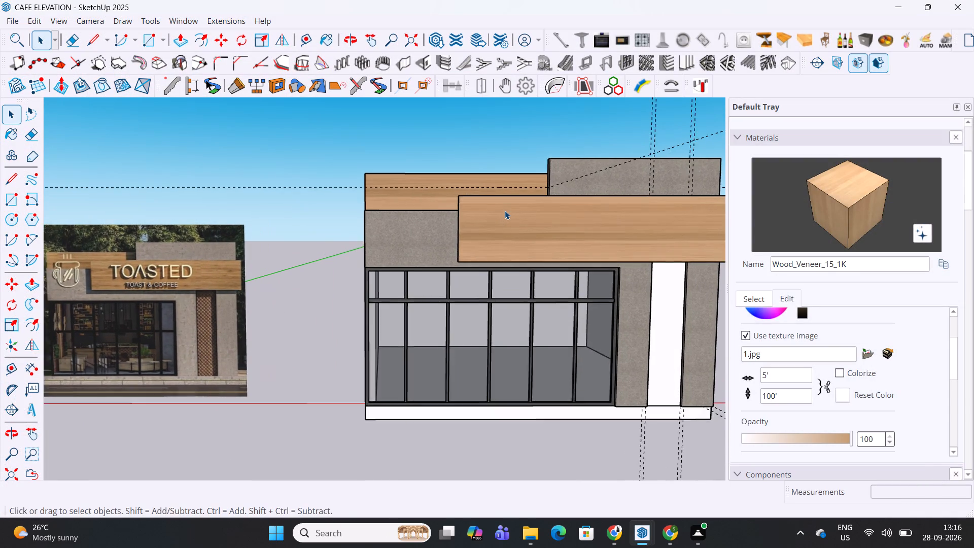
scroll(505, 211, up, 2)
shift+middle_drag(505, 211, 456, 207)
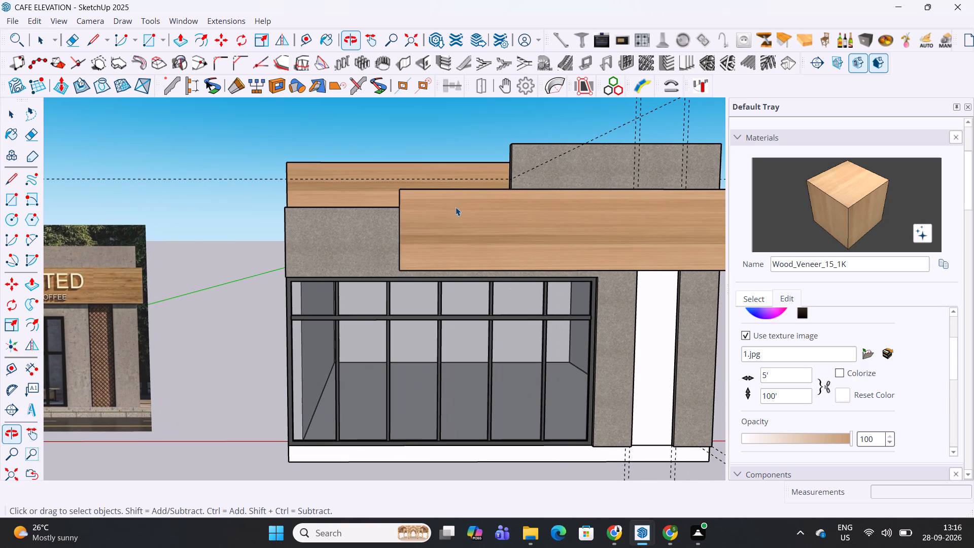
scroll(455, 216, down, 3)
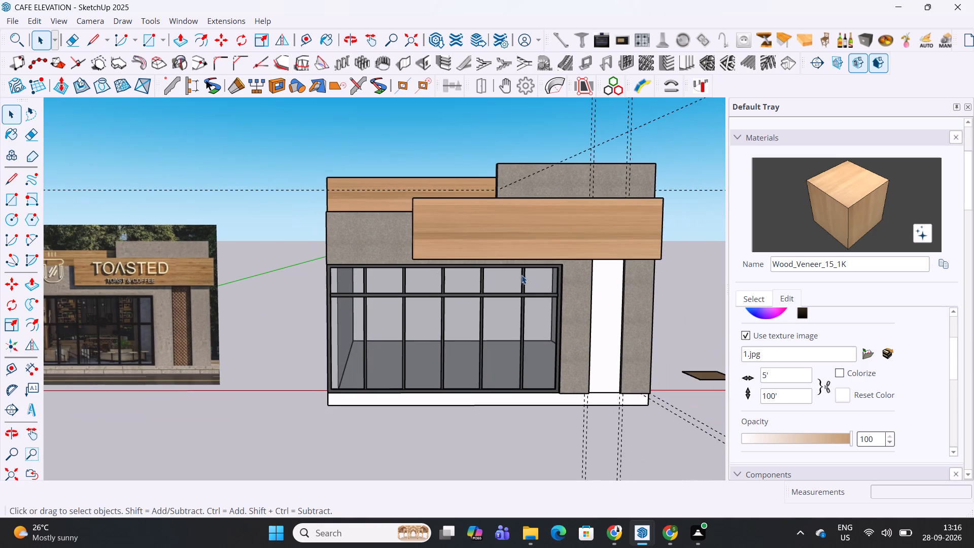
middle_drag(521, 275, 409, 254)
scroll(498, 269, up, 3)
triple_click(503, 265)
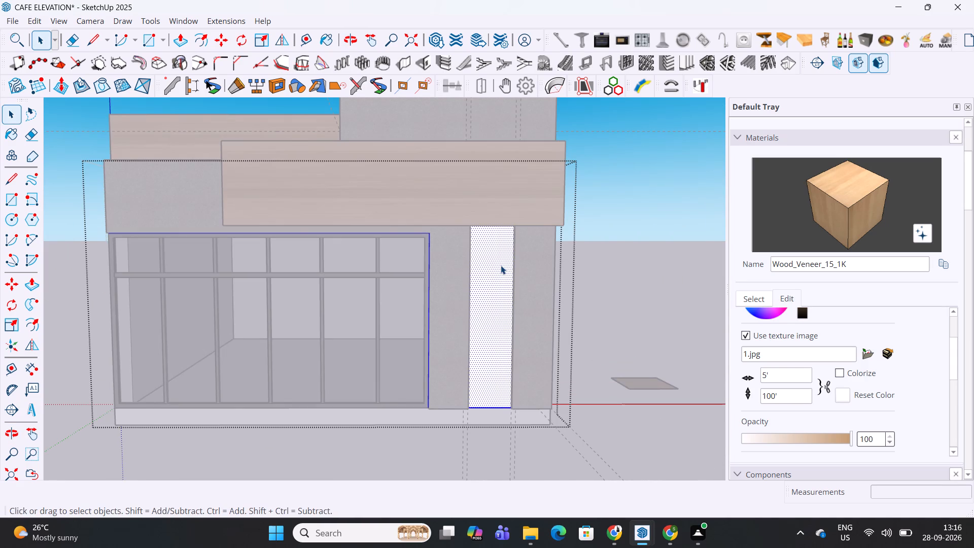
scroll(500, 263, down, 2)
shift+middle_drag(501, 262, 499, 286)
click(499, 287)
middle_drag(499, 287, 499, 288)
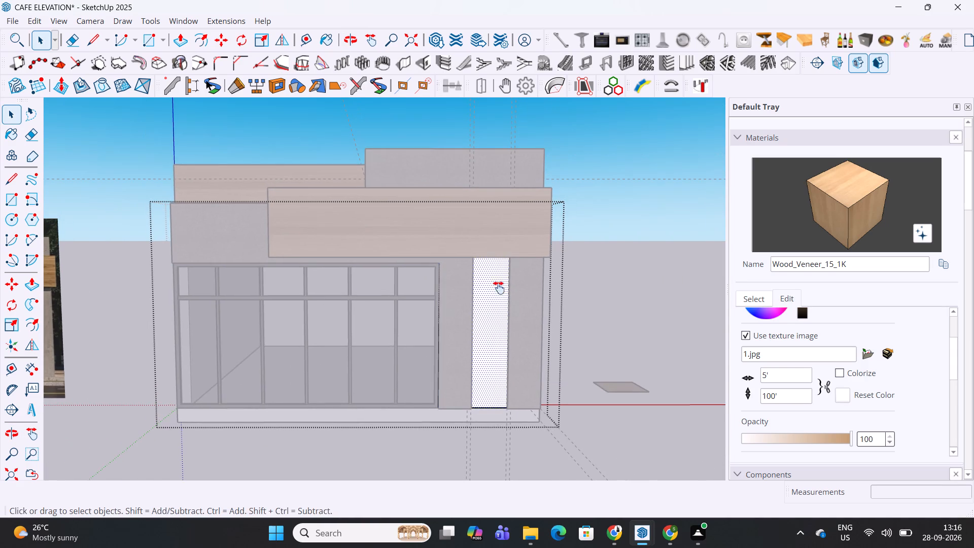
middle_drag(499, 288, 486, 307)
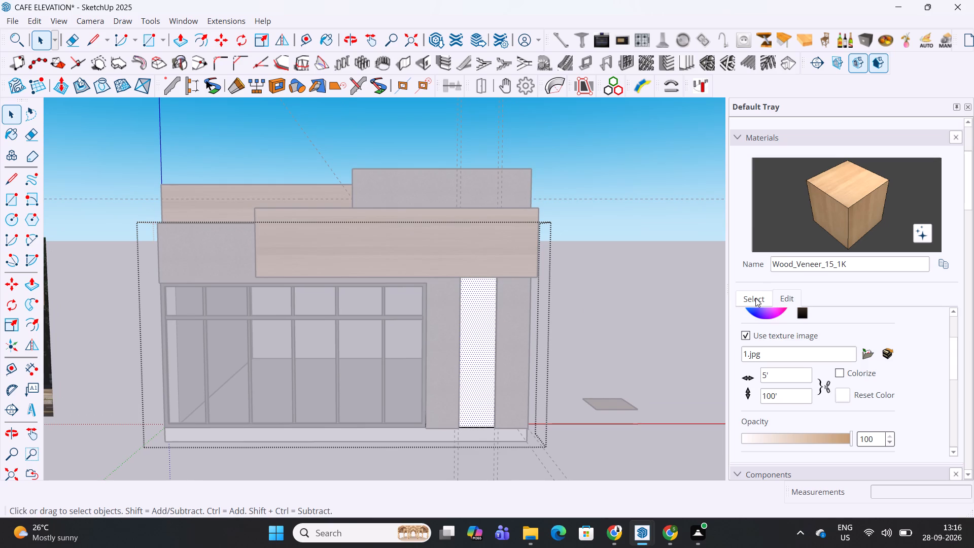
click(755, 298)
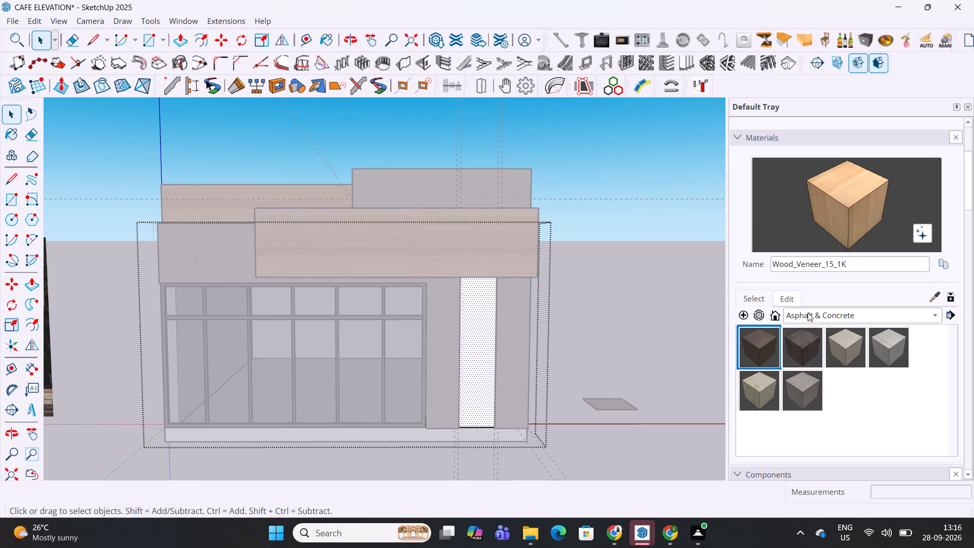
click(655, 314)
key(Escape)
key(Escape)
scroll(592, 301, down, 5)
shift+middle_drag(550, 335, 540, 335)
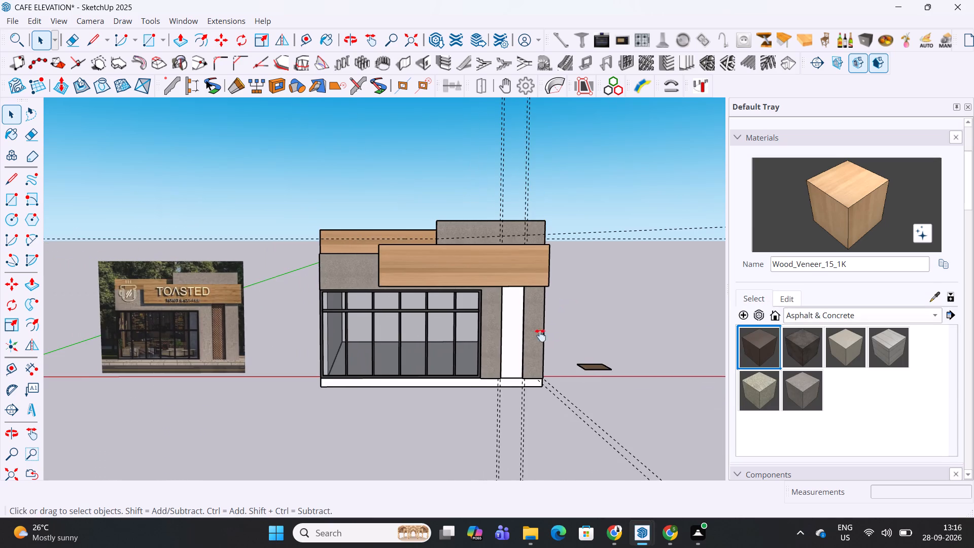
Push/Pull the front end face of the left side wall to line up with the roof slab's corner behind the concrete fascia.
shift+middle_drag(540, 335, 515, 324)
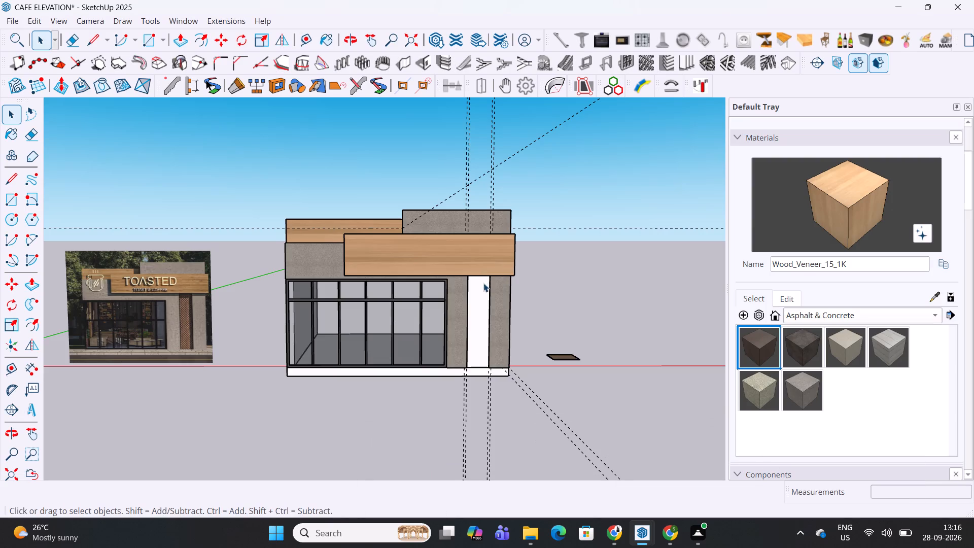
scroll(472, 314, up, 5)
scroll(498, 288, down, 2)
middle_drag(499, 287, 772, 271)
middle_drag(498, 314, 588, 330)
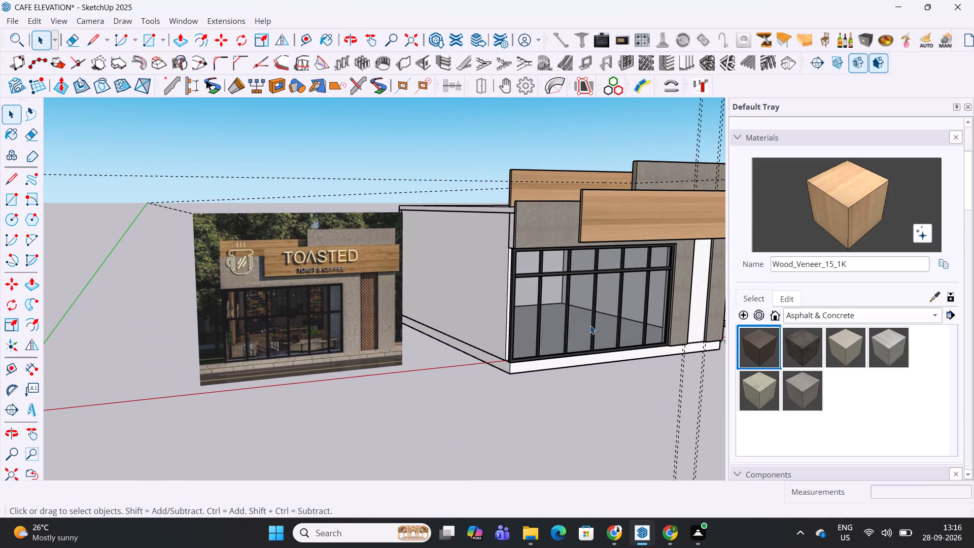
middle_drag(468, 323, 530, 337)
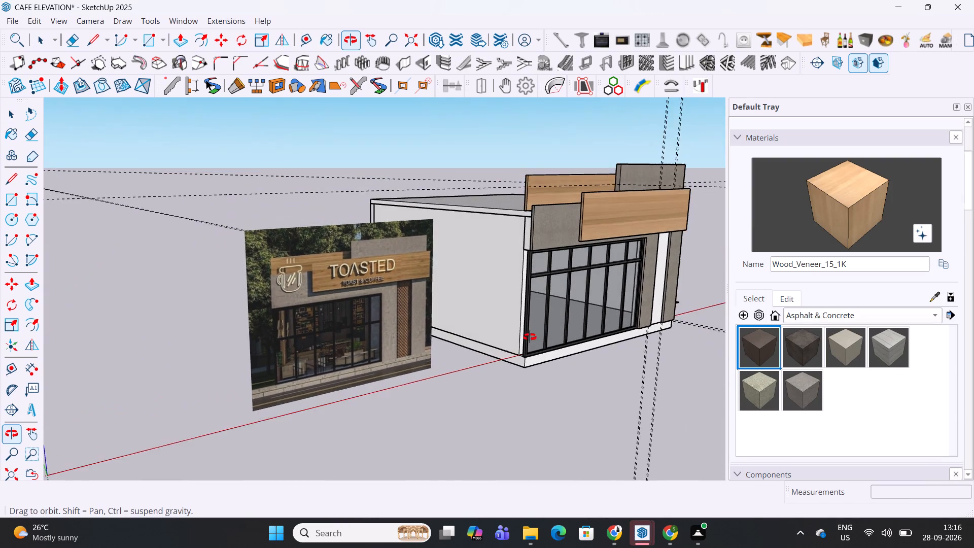
middle_drag(530, 337, 574, 396)
scroll(541, 243, up, 10)
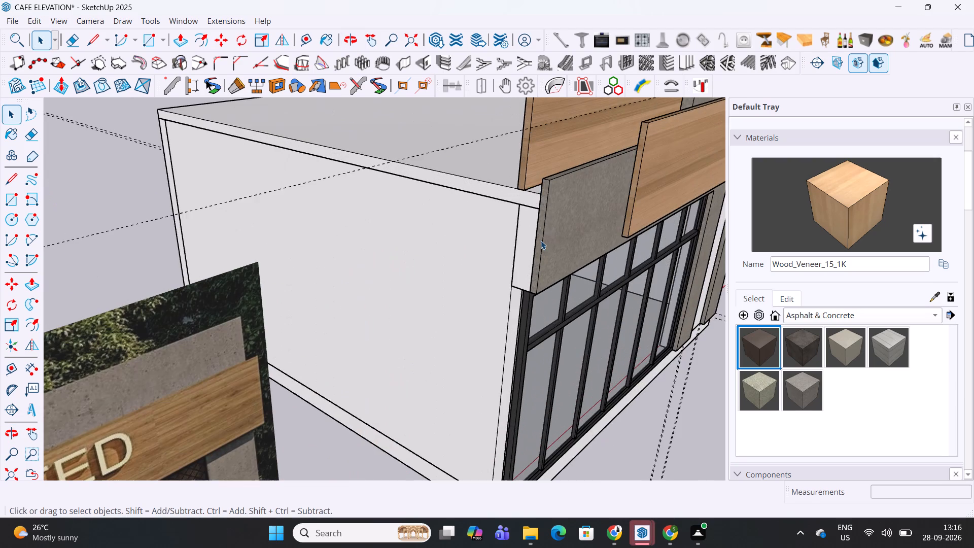
triple_click(498, 251)
click(498, 251)
key(p)
click(513, 295)
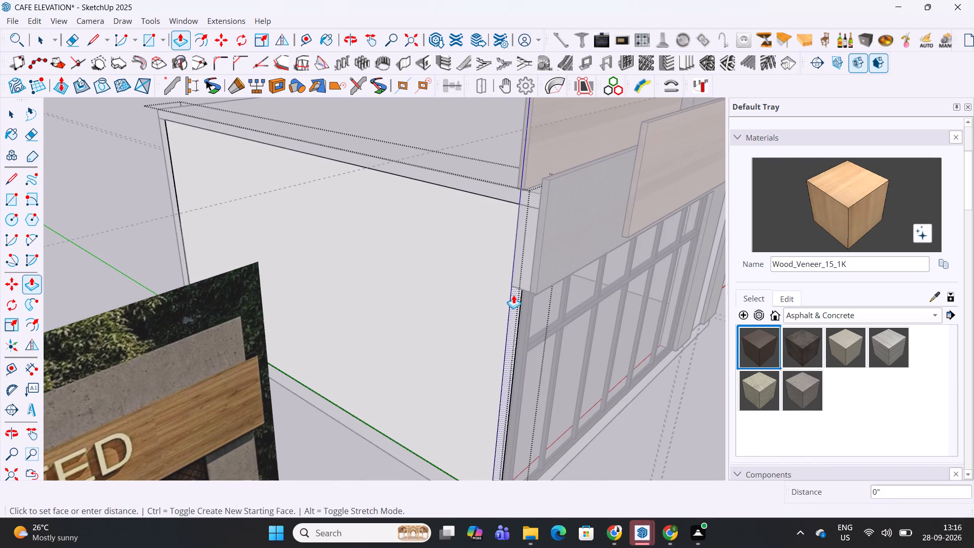
click(537, 210)
key(space)
key(Escape)
key(Escape)
Draw a 25' by 1' rectangle over the front face of the building's base slab.
scroll(537, 210, down, 3)
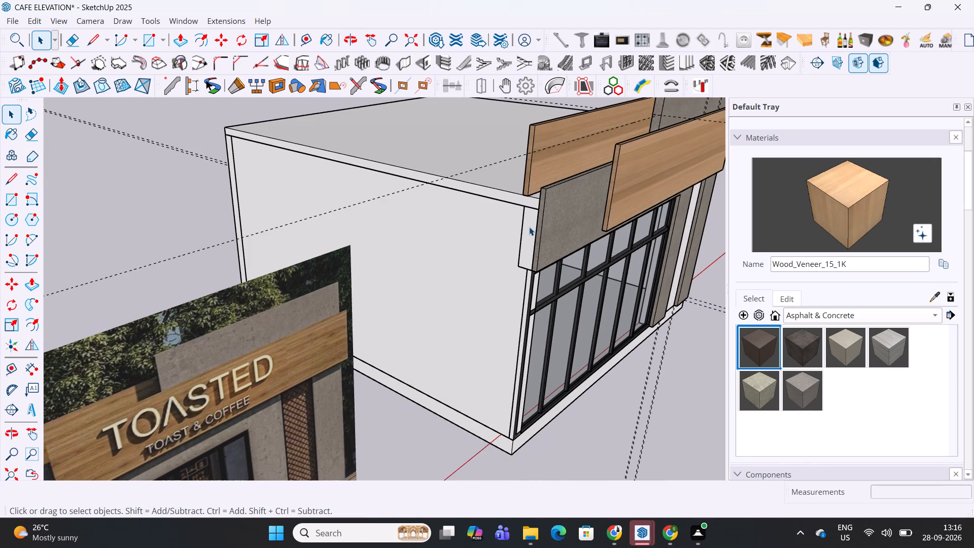
scroll(529, 227, down, 10)
middle_drag(555, 262, 451, 220)
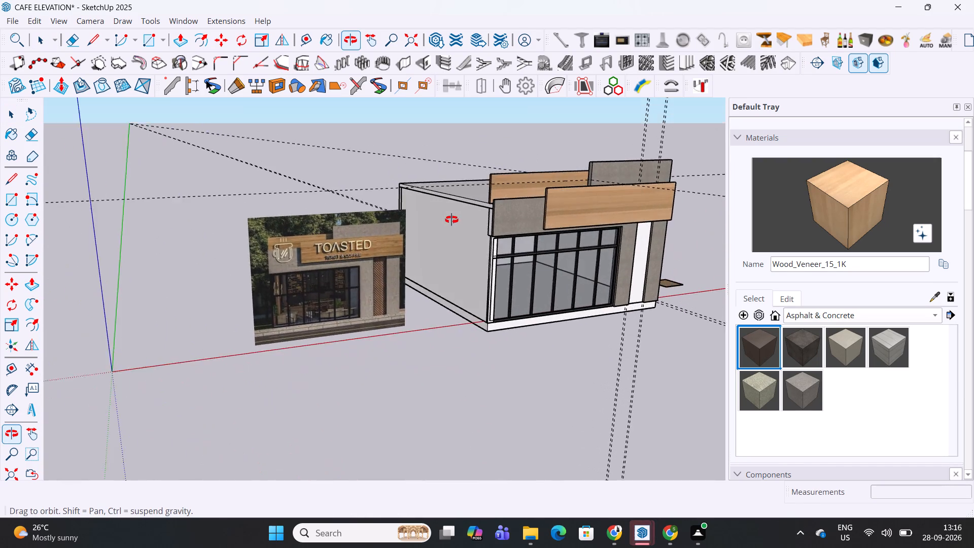
middle_drag(451, 220, 476, 233)
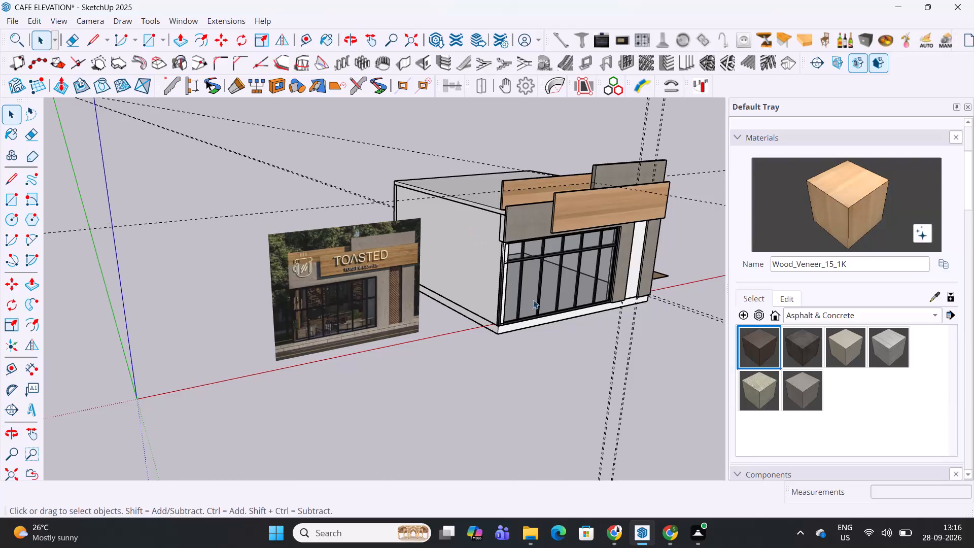
scroll(550, 306, up, 2)
key(r)
click(490, 341)
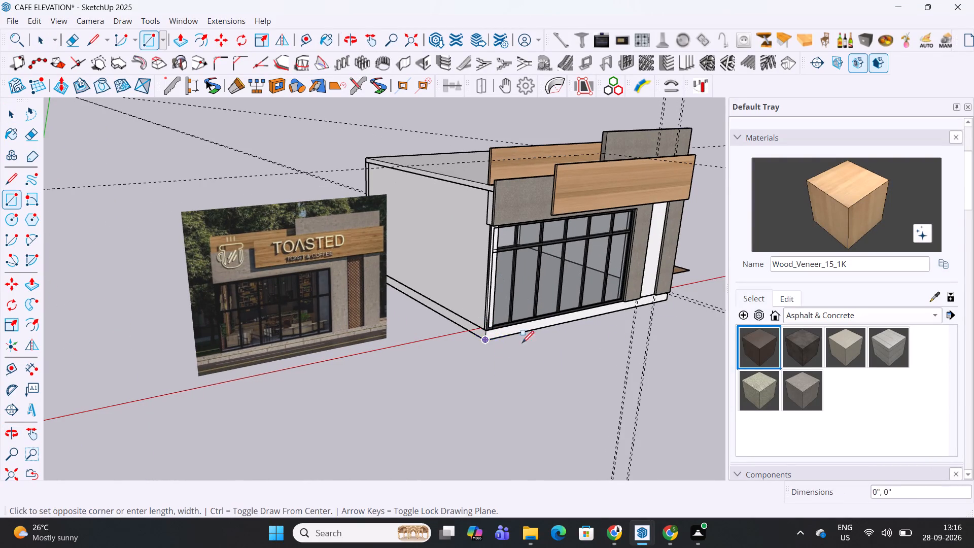
scroll(674, 318, up, 11)
middle_drag(673, 278, 291, 202)
scroll(319, 247, up, 4)
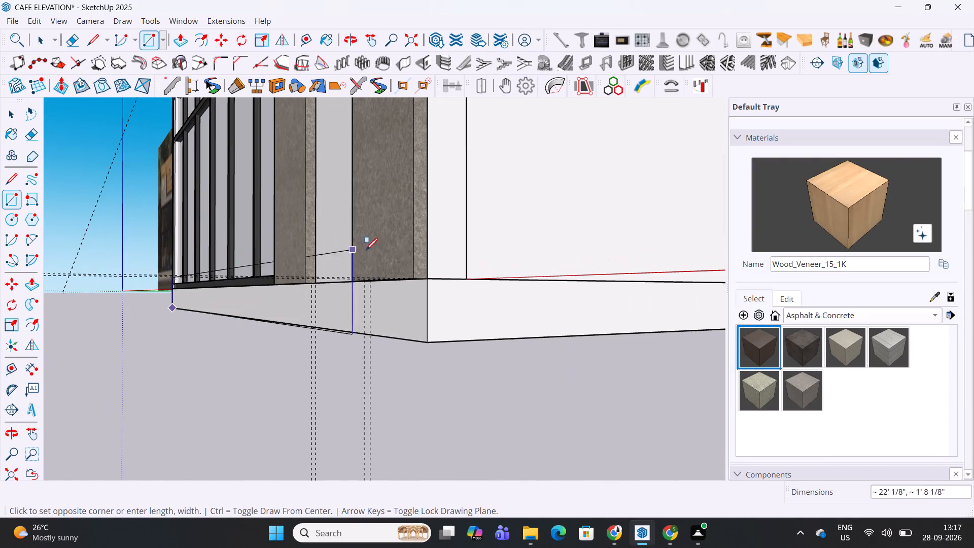
click(429, 278)
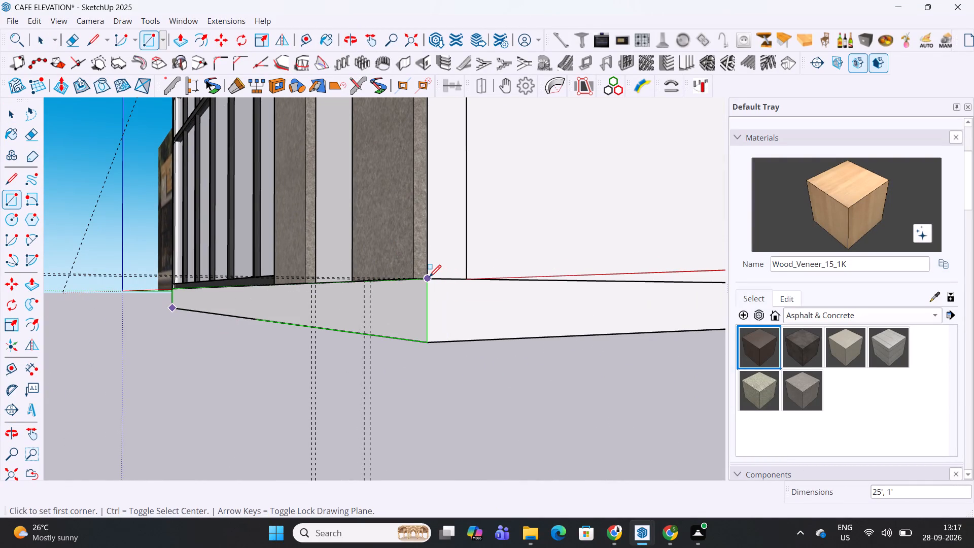
Extrude the base slab's front rectangle outward 3', and repeat the same 3' extrusion to make a deeper entrance platform.
key(p)
click(408, 319)
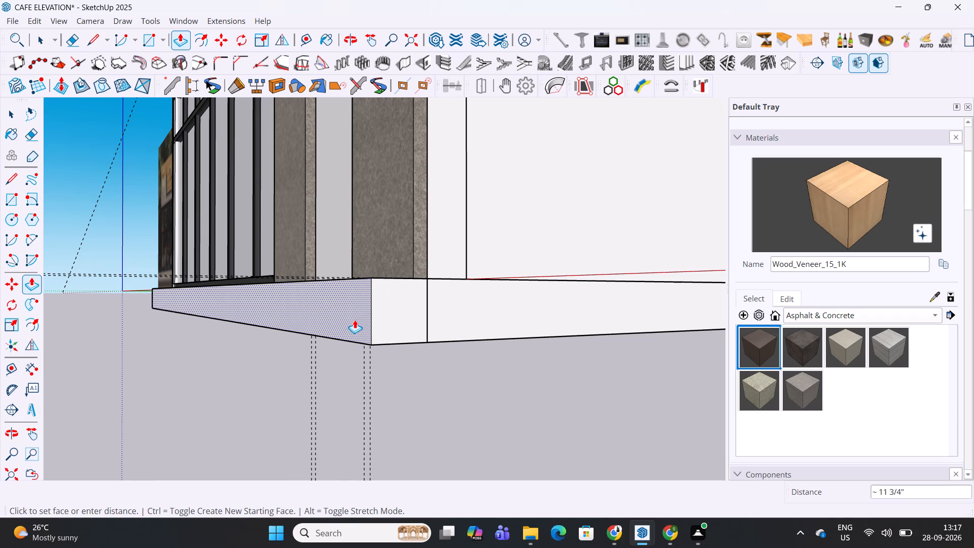
key(3)
key(apostrophe)
key(Return)
scroll(418, 290, down, 7)
middle_drag(304, 284, 304, 356)
double_click(311, 313)
Copy the bottom front edge of the entrance platform 6" upward to divide its front face.
scroll(289, 304, down, 4)
middle_drag(189, 281, 691, 321)
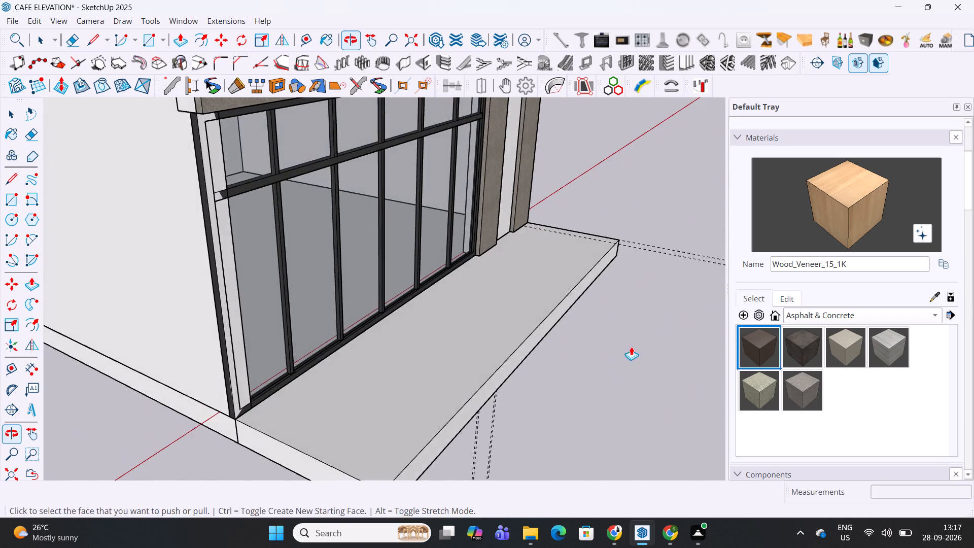
shift+middle_drag(465, 374, 504, 261)
scroll(443, 327, up, 4)
key(space)
click(441, 382)
scroll(441, 382, up, 3)
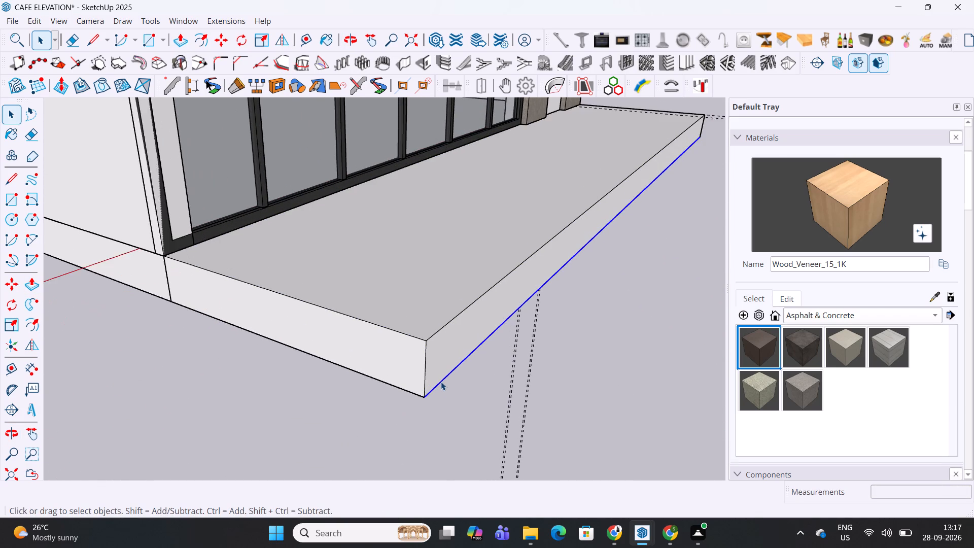
key(m)
click(421, 400)
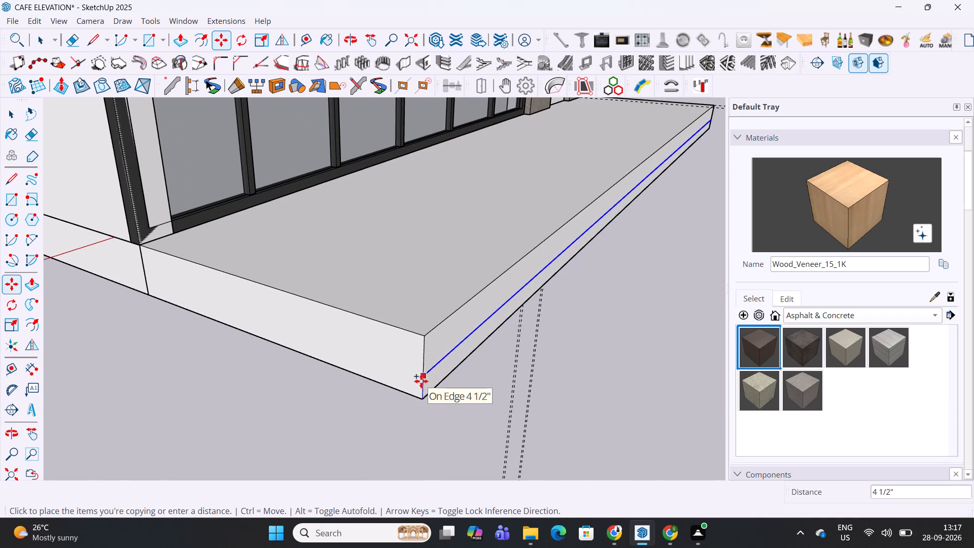
key(6)
key(Return)
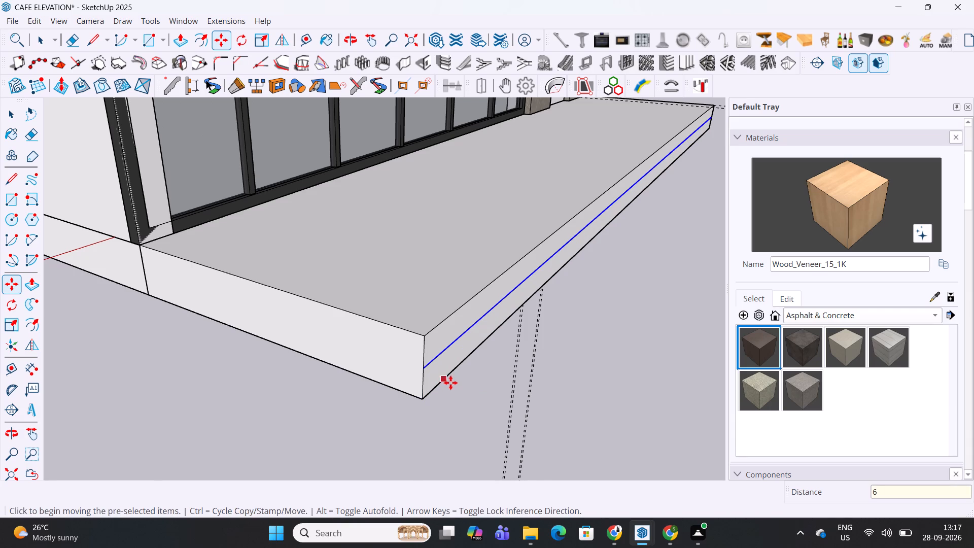
Push the upper half of the platform's front face back 1' to form a step.
key(p)
click(445, 342)
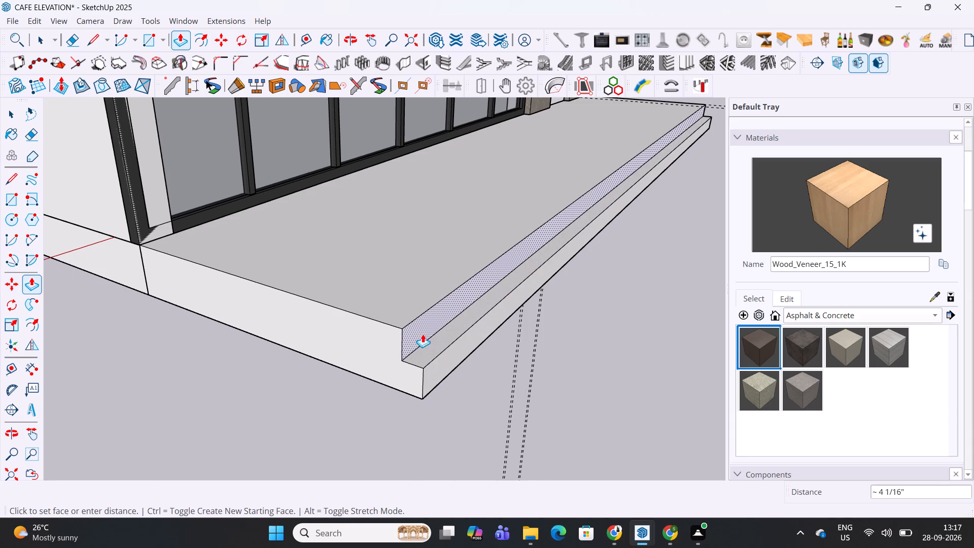
text(1')
key(Return)
Extend the underside of the entrance platform downward 1'.
scroll(395, 319, down, 7)
middle_drag(391, 321, 361, 146)
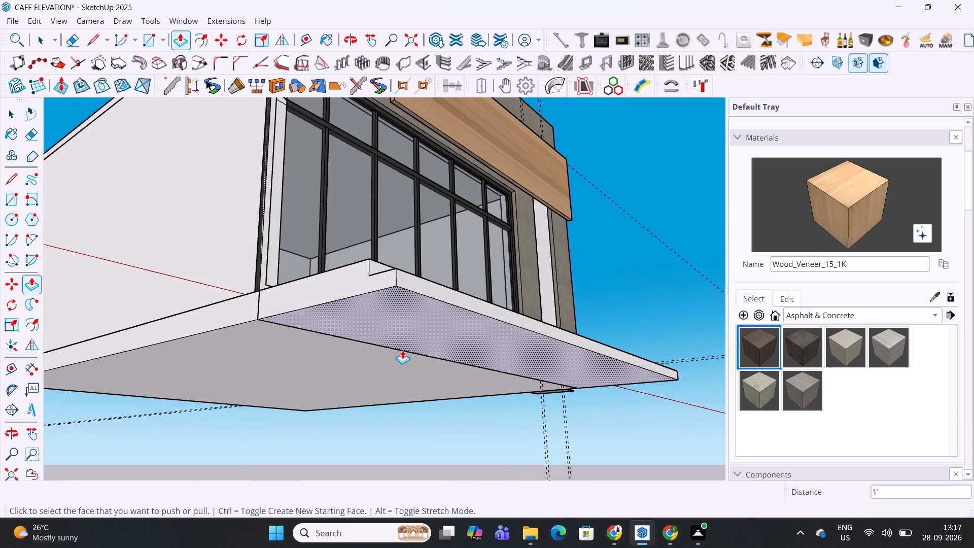
double_click(400, 328)
key(ctrl+z)
click(398, 323)
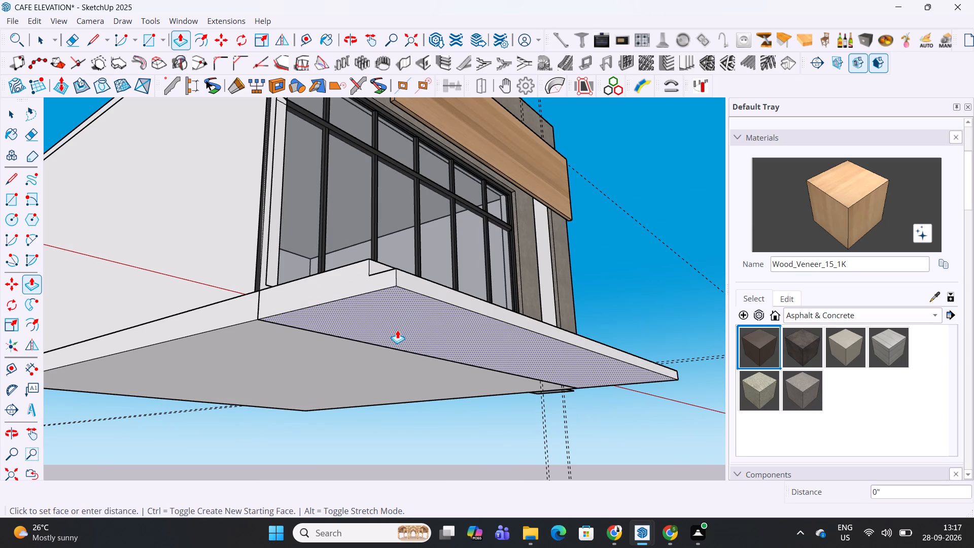
text(1')
key(Return)
Copy the bottom front edge of the deepened platform 6" upward to mark the lowest riser.
middle_drag(399, 281, 403, 463)
shift+middle_drag(405, 345, 449, 414)
shift+middle_drag(450, 408, 454, 389)
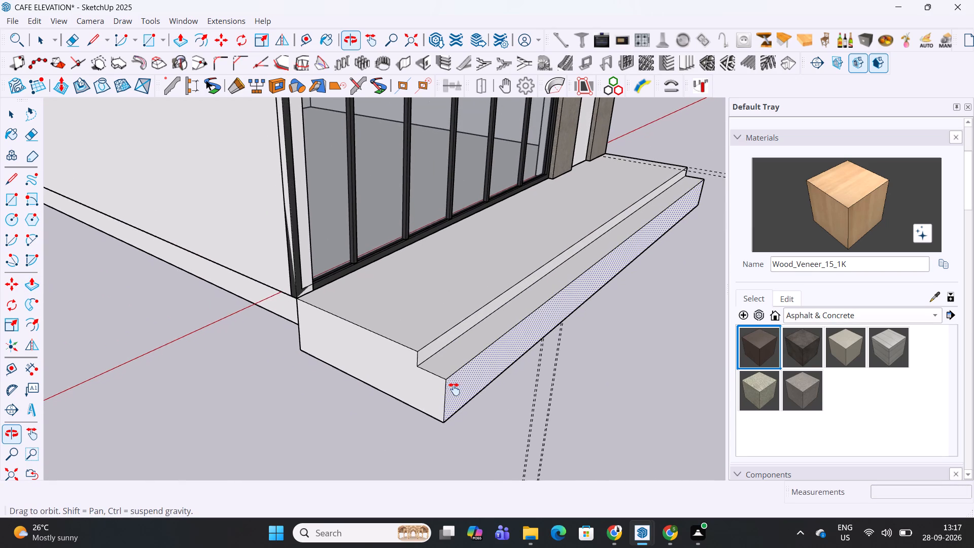
shift+middle_drag(454, 389, 449, 354)
scroll(449, 352, up, 4)
key(space)
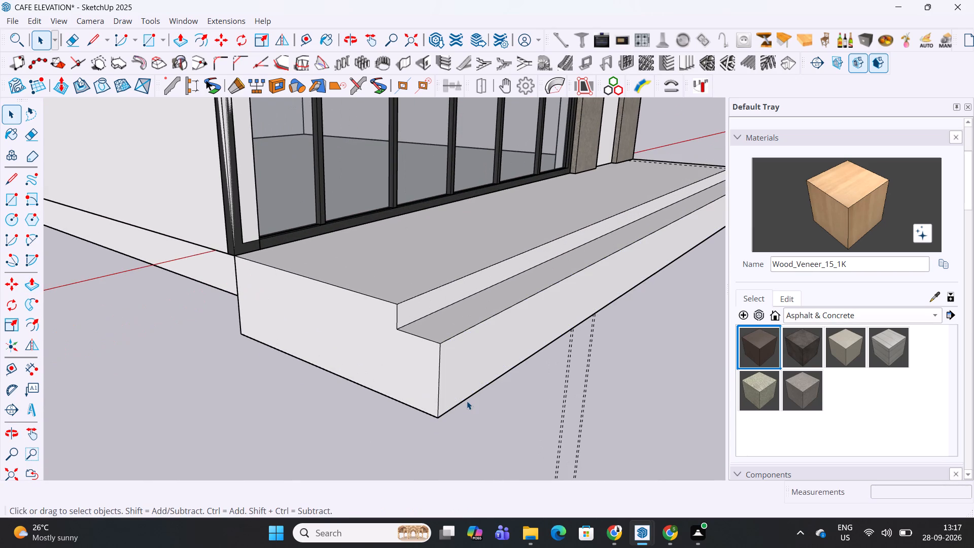
click(465, 400)
scroll(465, 400, up, 4)
key(m)
click(422, 427)
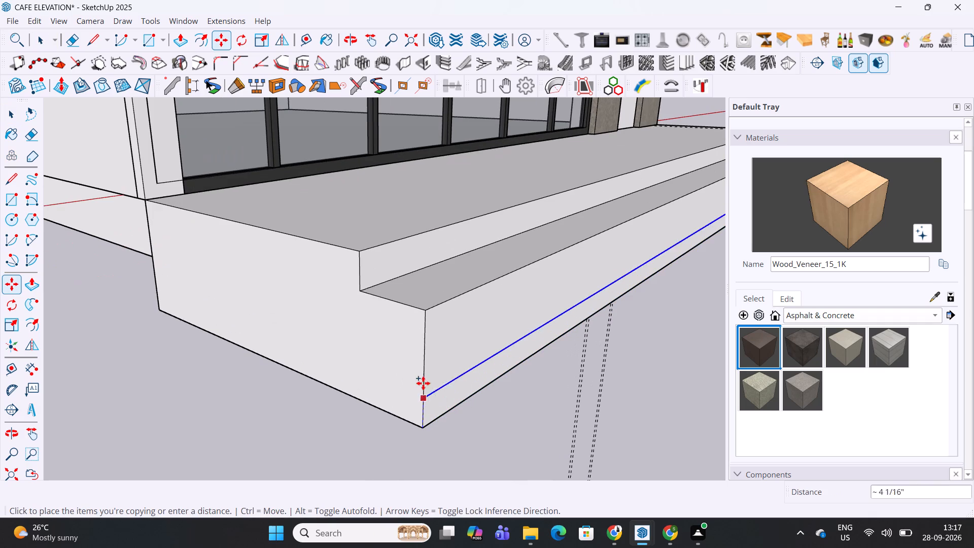
key(6)
key(Return)
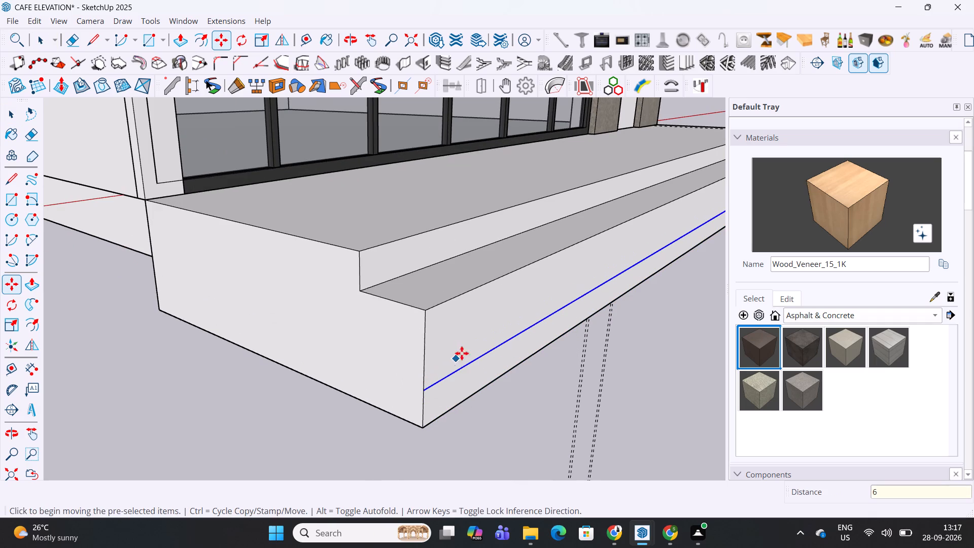
Push the top riser further back toward the glazing and push the face above the lowest riser back 1'.
key(p)
click(401, 265)
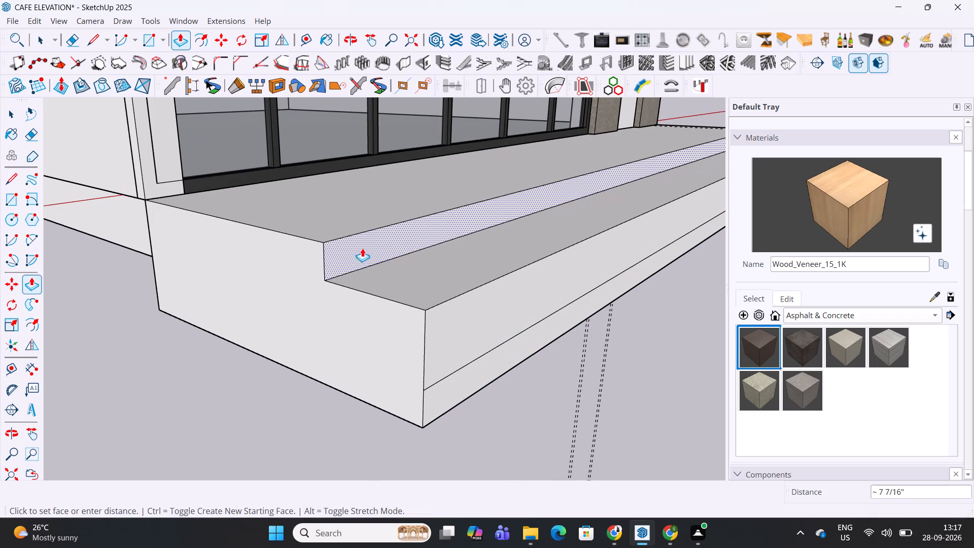
click(359, 247)
click(453, 340)
text(1')
key(Return)
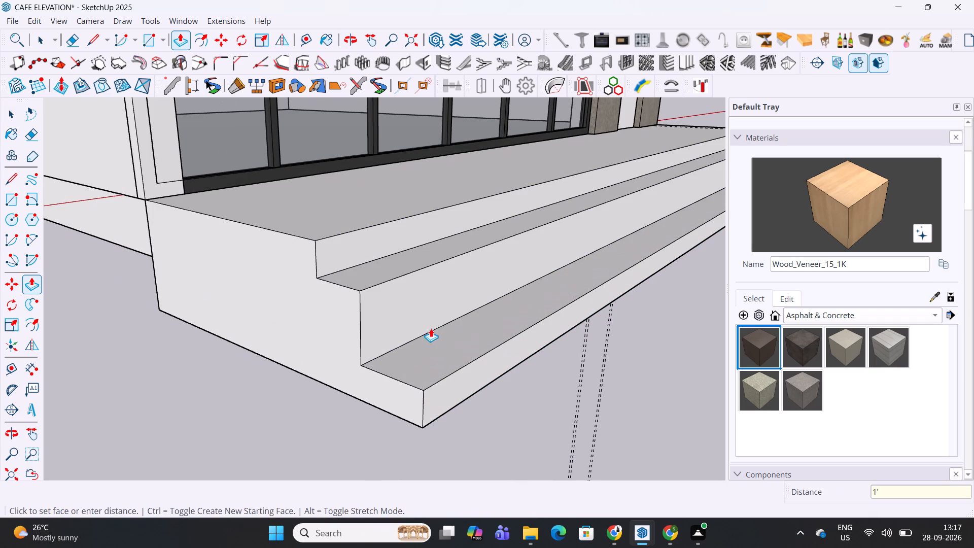
Copy the inner edge of the lowest tread 6" up the tall riser to divide it.
key(space)
click(410, 339)
key(m)
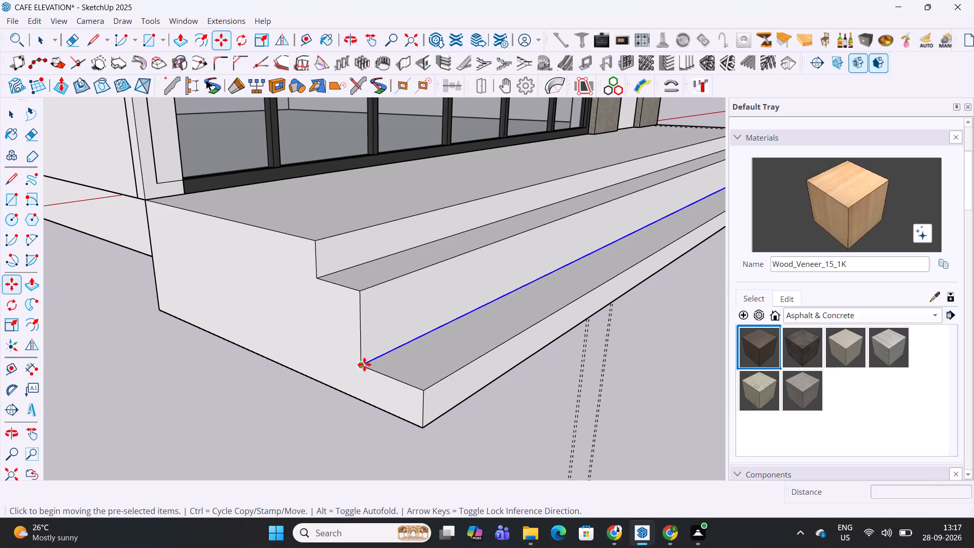
click(363, 365)
click(360, 332)
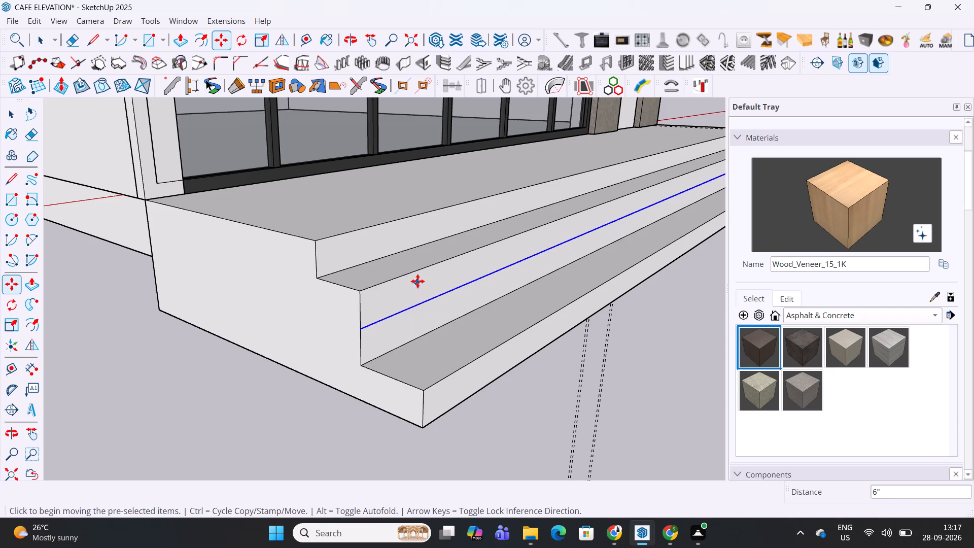
Push the top riser further back and push the upper half of the divided riser back 1' to form another step.
key(p)
click(352, 256)
click(300, 222)
click(382, 302)
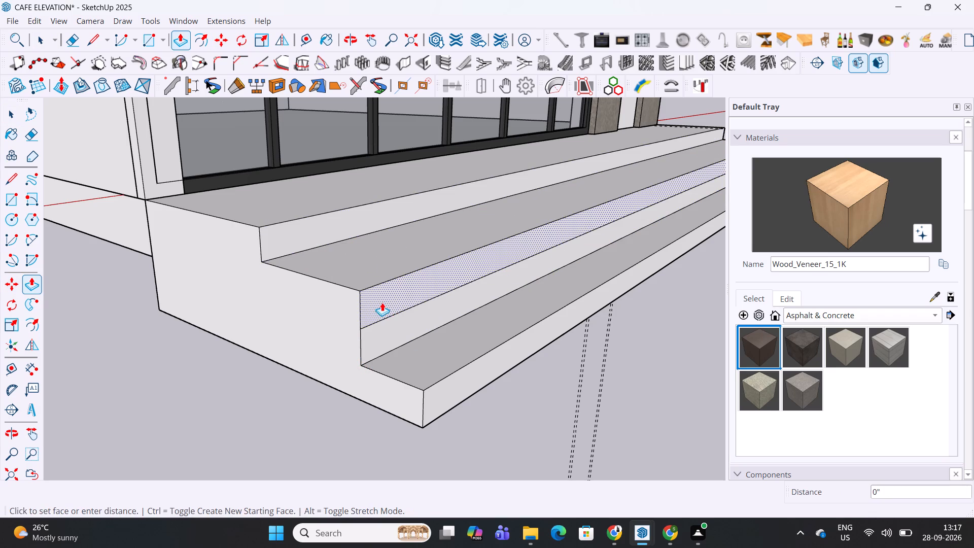
text(1')
key(Return)
Extend the underside of the building's base slab down 1' to match the bottom of the entrance steps.
scroll(355, 286, down, 2)
middle_drag(355, 286, 542, 454)
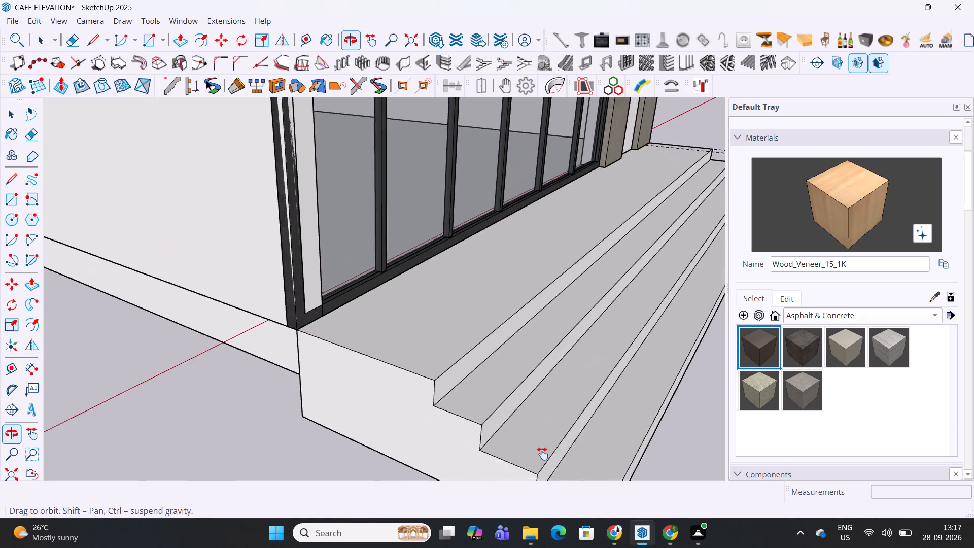
middle_drag(542, 454, 544, 460)
scroll(495, 442, up, 4)
middle_drag(493, 425, 627, 351)
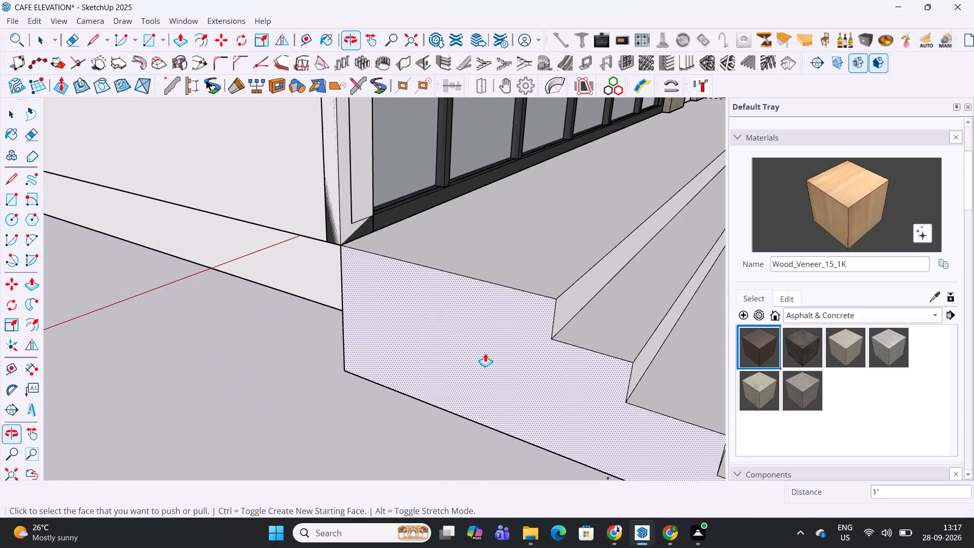
middle_drag(447, 346, 377, 101)
key(space)
double_click(335, 391)
key(p)
click(338, 404)
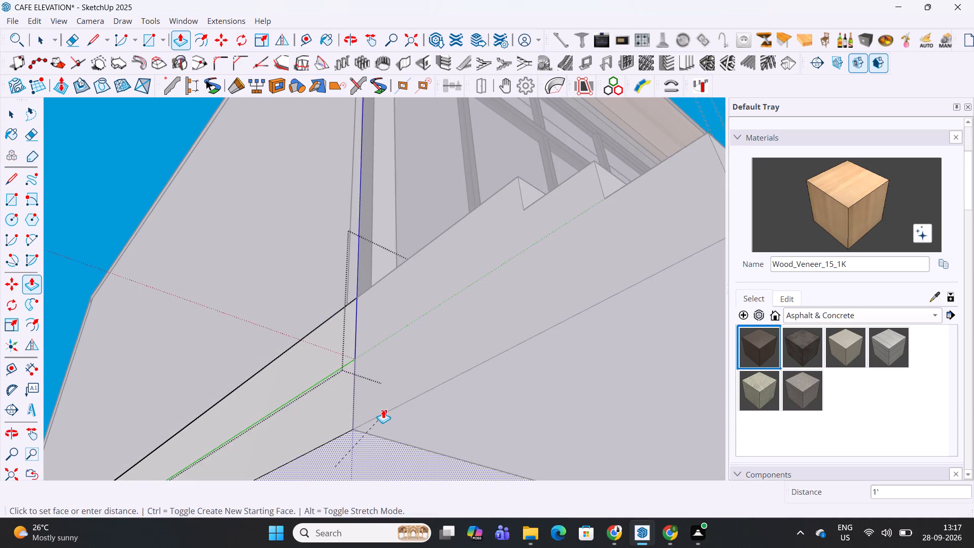
click(383, 409)
key(space)
key(Escape)
Place a guide 1' back from the front edge of the first tread below the platform.
scroll(384, 410, down, 7)
middle_drag(484, 338, 475, 506)
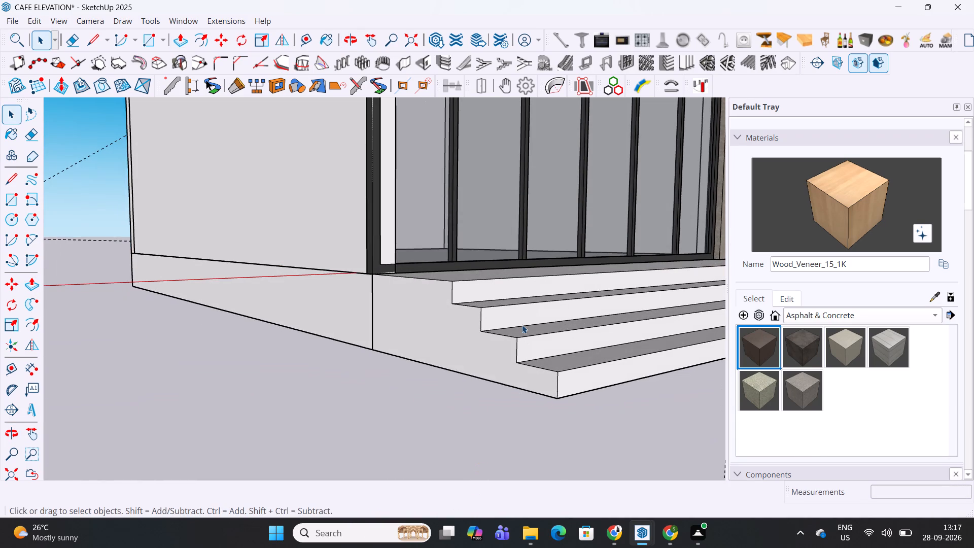
click(522, 325)
scroll(522, 325, down, 2)
middle_drag(524, 320, 440, 336)
middle_drag(450, 334, 465, 422)
scroll(408, 286, up, 5)
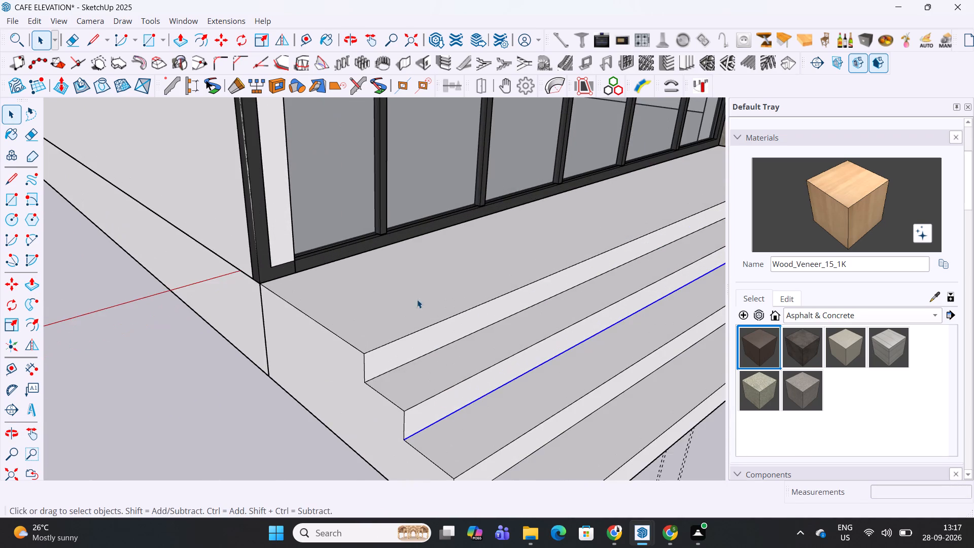
scroll(426, 317, up, 1)
key(t)
click(489, 380)
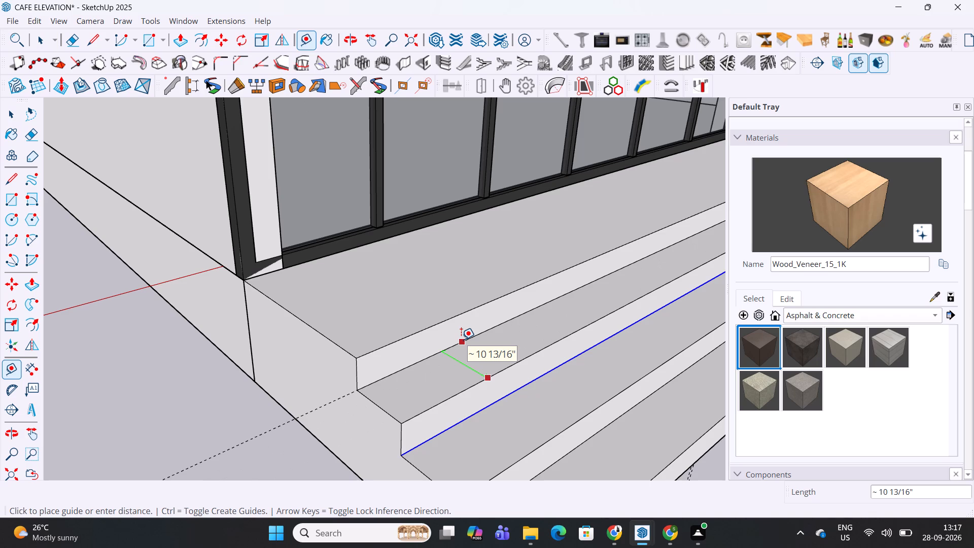
text(1')
key(Return)
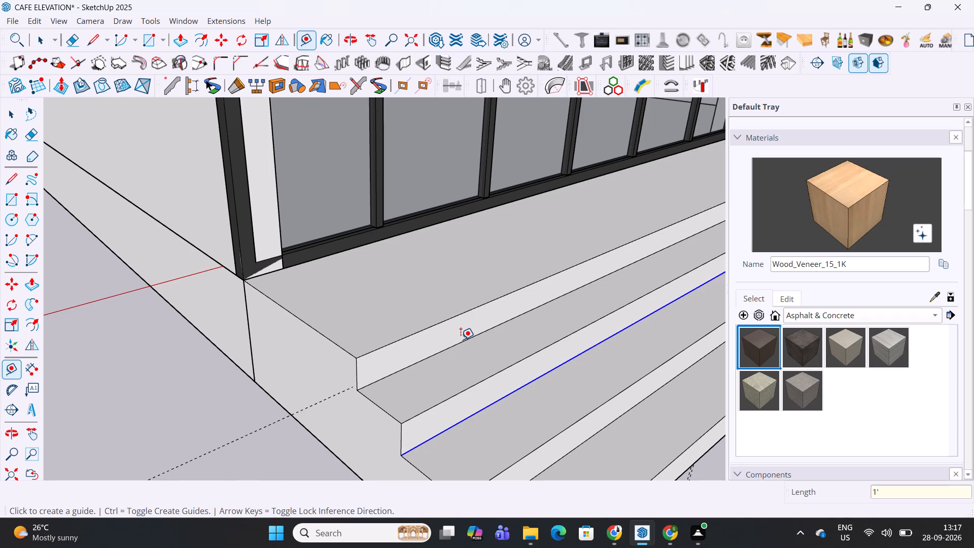
Push the riser directly below the platform to line up with the guide.
key(space)
double_click(446, 337)
key(p)
key(Escape)
click(377, 375)
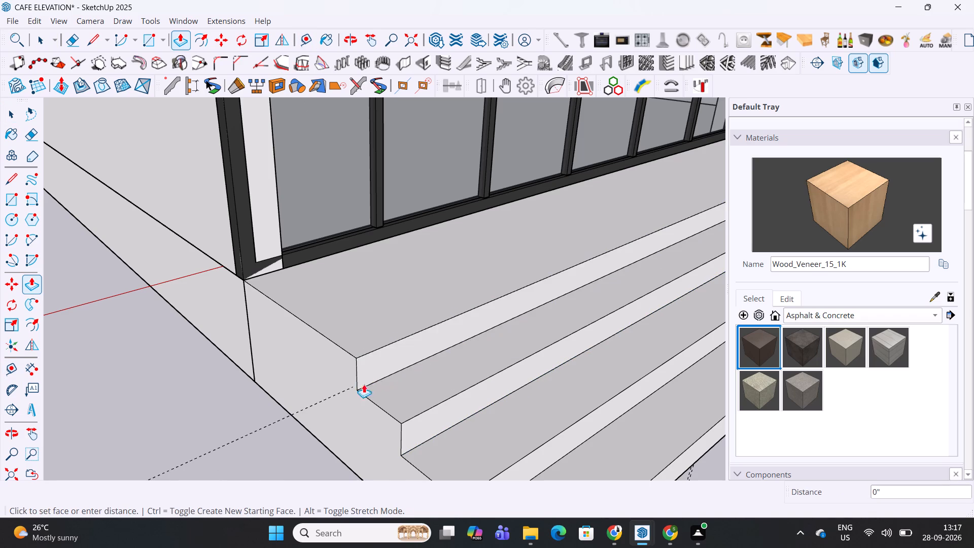
click(342, 396)
key(space)
key(Escape)
Select all the connected geometry of the entrance steps and platform and make it a group.
scroll(361, 374, down, 8)
triple_click(380, 334)
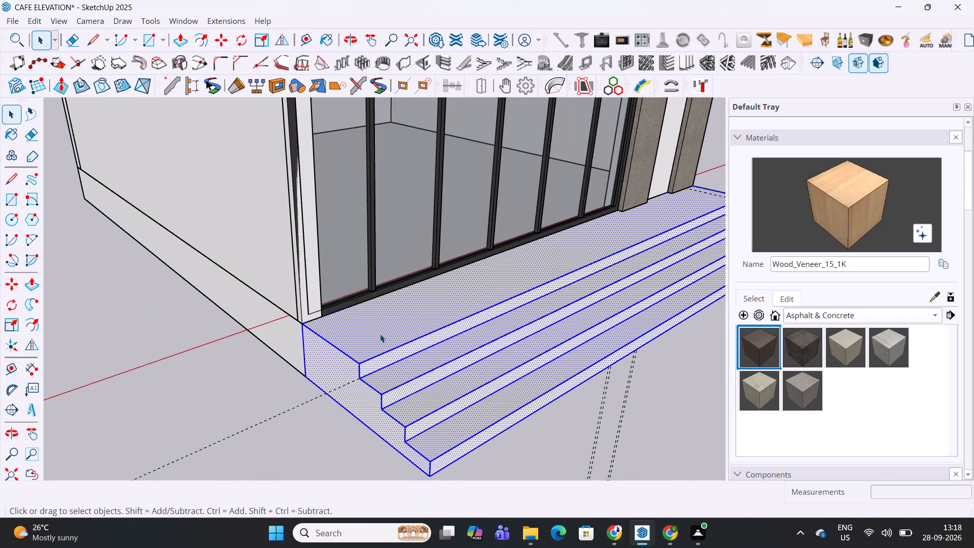
click(380, 334)
right_click(380, 334)
click(435, 198)
click(181, 368)
Open the side wall group and push its front end face to the back corner of the window frame.
scroll(181, 369, down, 7)
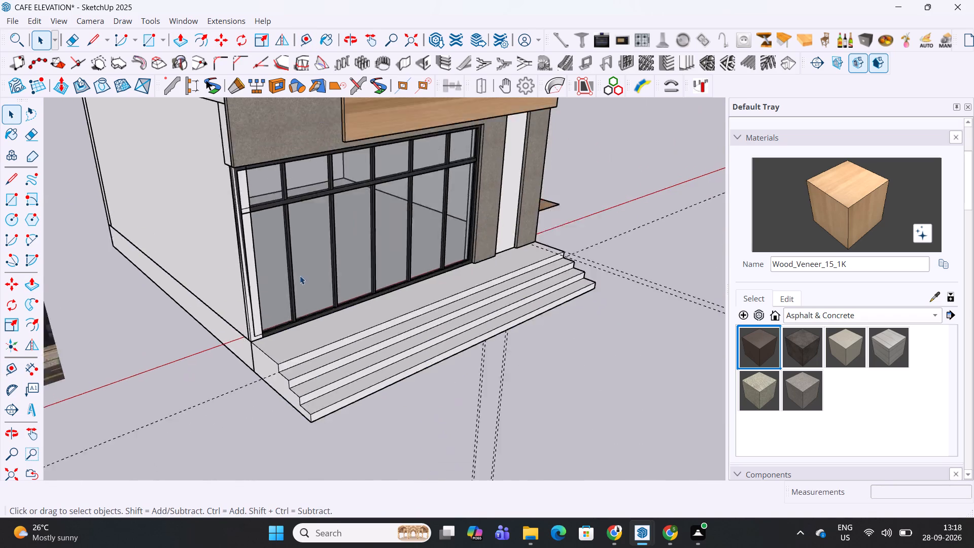
middle_drag(304, 270, 342, 366)
middle_drag(342, 366, 368, 363)
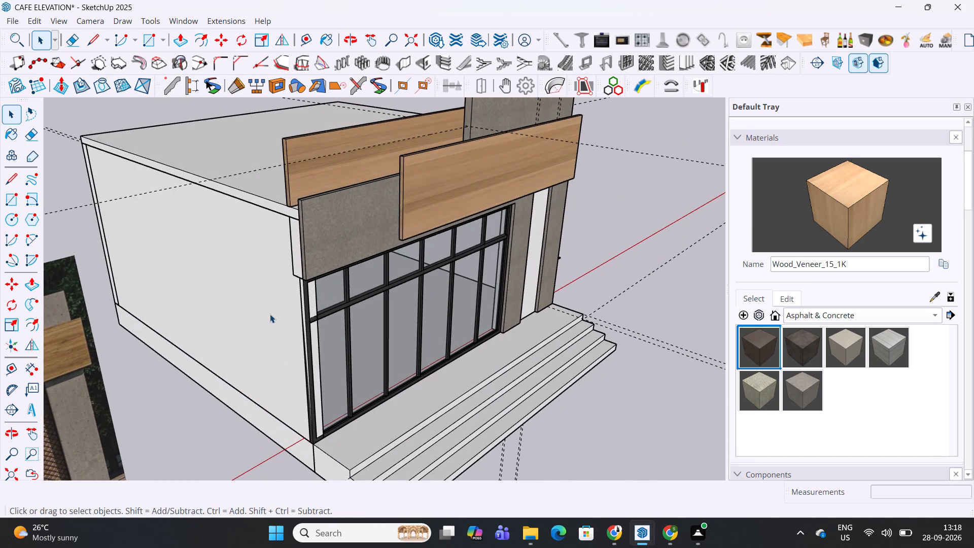
scroll(267, 316, up, 5)
click(272, 314)
scroll(314, 291, down, 3)
middle_drag(312, 238, 406, 258)
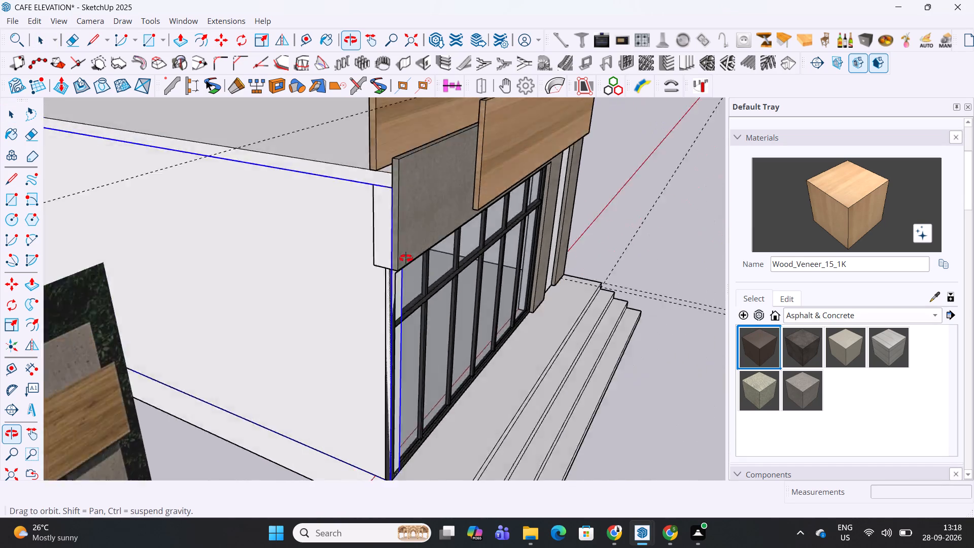
middle_drag(406, 258, 344, 247)
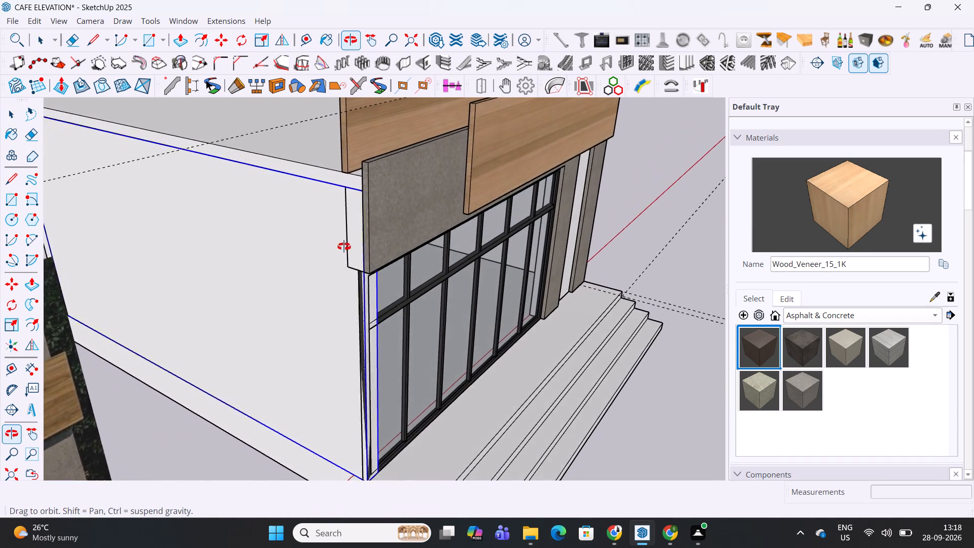
middle_drag(344, 247, 334, 241)
triple_click(333, 313)
middle_drag(349, 355, 353, 339)
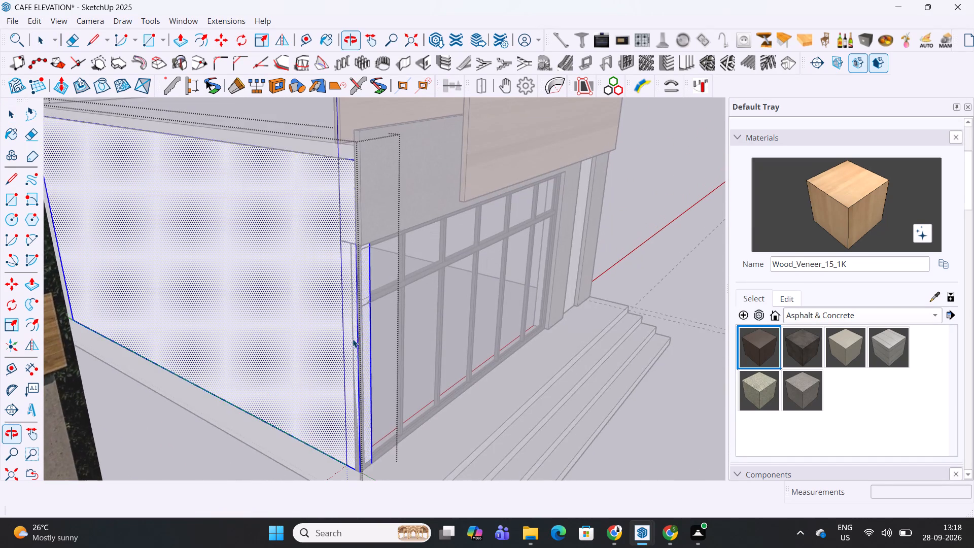
key(p)
scroll(371, 398, up, 3)
shift+middle_drag(367, 413, 409, 296)
scroll(392, 363, up, 5)
click(411, 389)
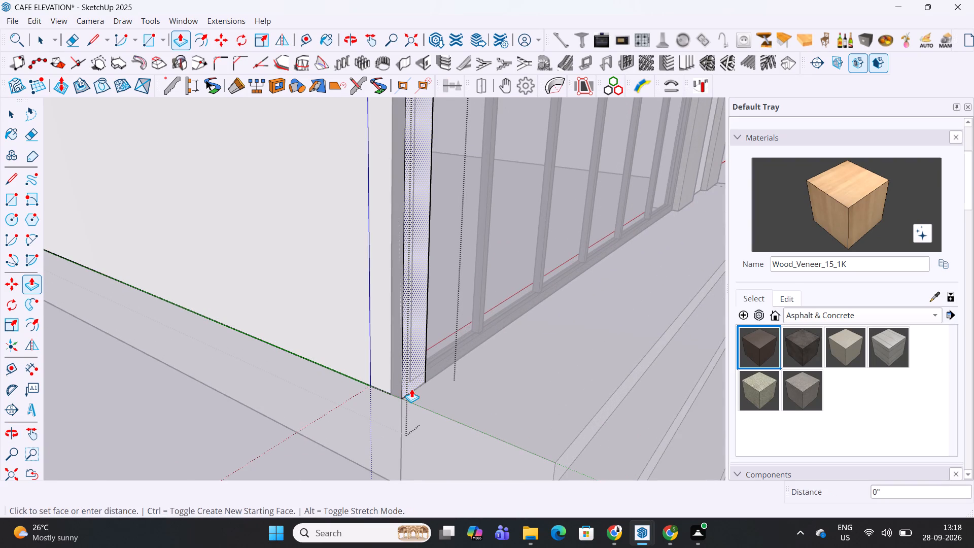
click(393, 397)
key(space)
key(Escape)
Extend the side wall's front end face further forward until it is level with the front of the window frame.
scroll(392, 397, down, 17)
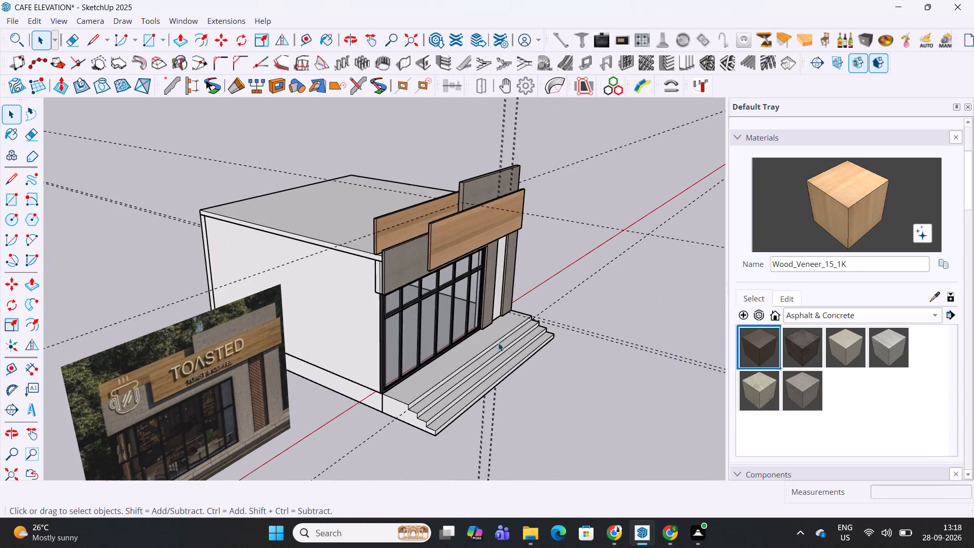
middle_drag(510, 338, 321, 254)
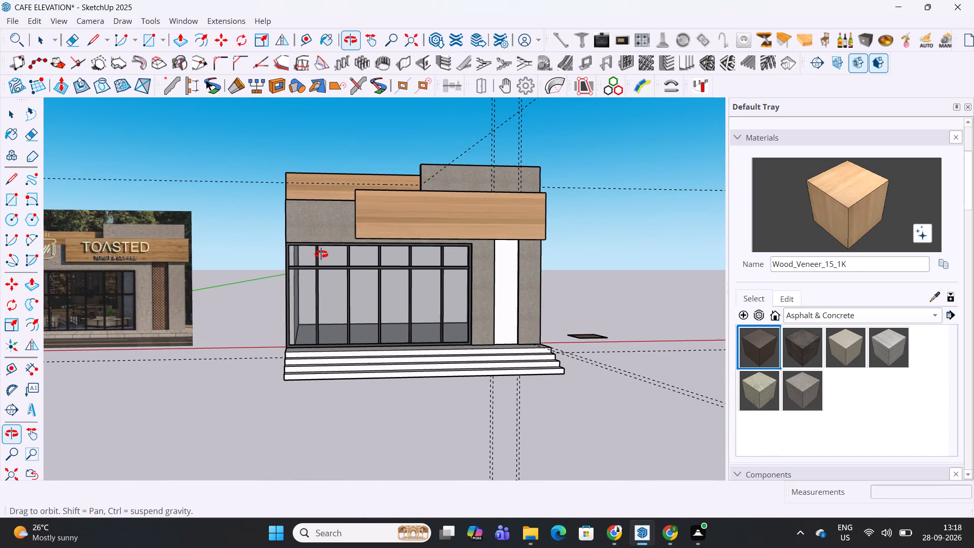
middle_drag(321, 254, 326, 330)
scroll(286, 310, up, 5)
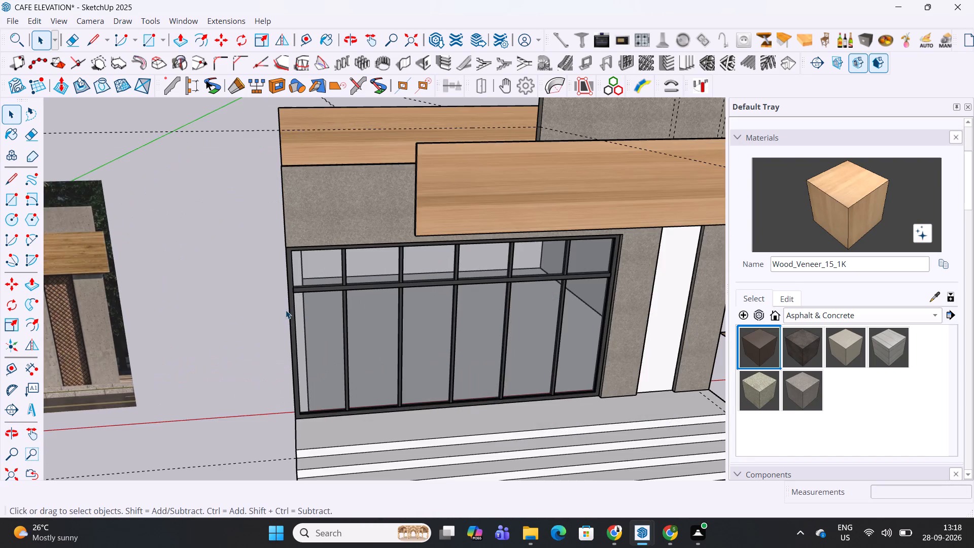
scroll(314, 291, up, 5)
middle_drag(317, 282, 446, 262)
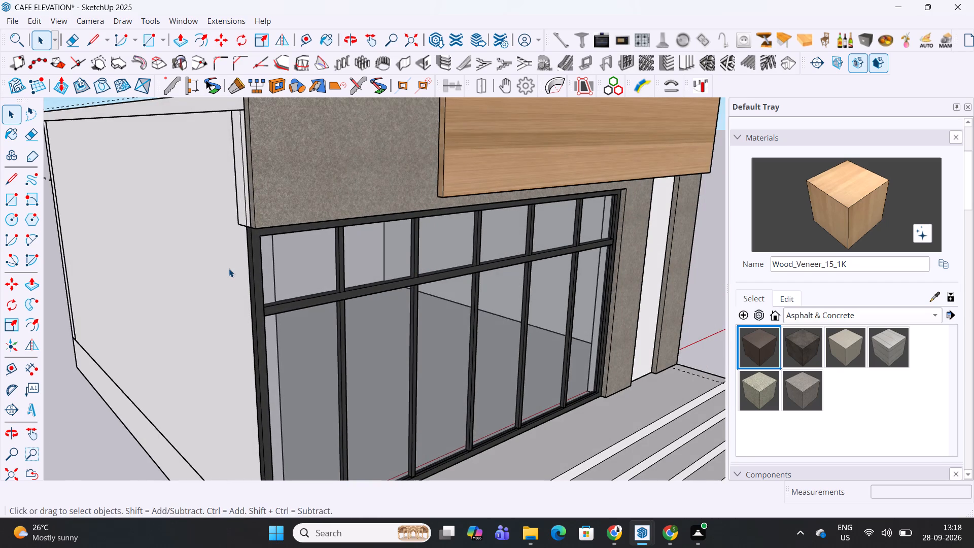
triple_click(229, 268)
key(p)
click(258, 273)
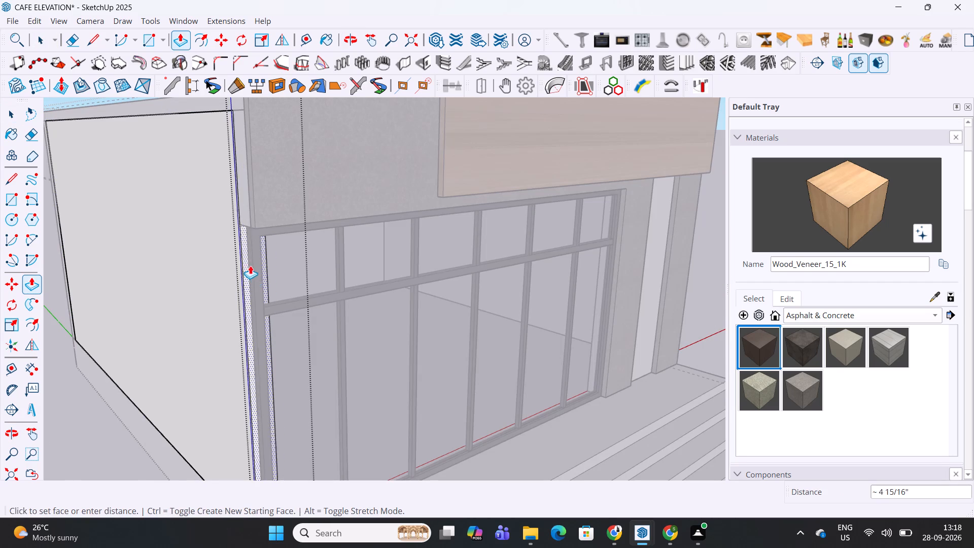
click(254, 265)
key(space)
key(Escape)
Scale the window frame to about 0.96 along the red axis from the side wall end, clearing the wall's end face.
click(314, 277)
shift+middle_drag(290, 326, 304, 270)
key(s)
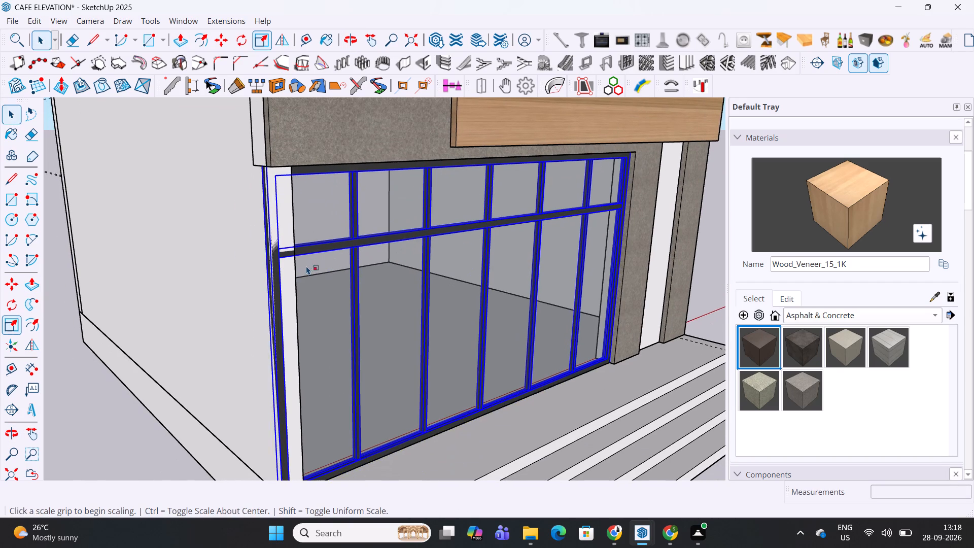
scroll(274, 345, up, 5)
click(268, 341)
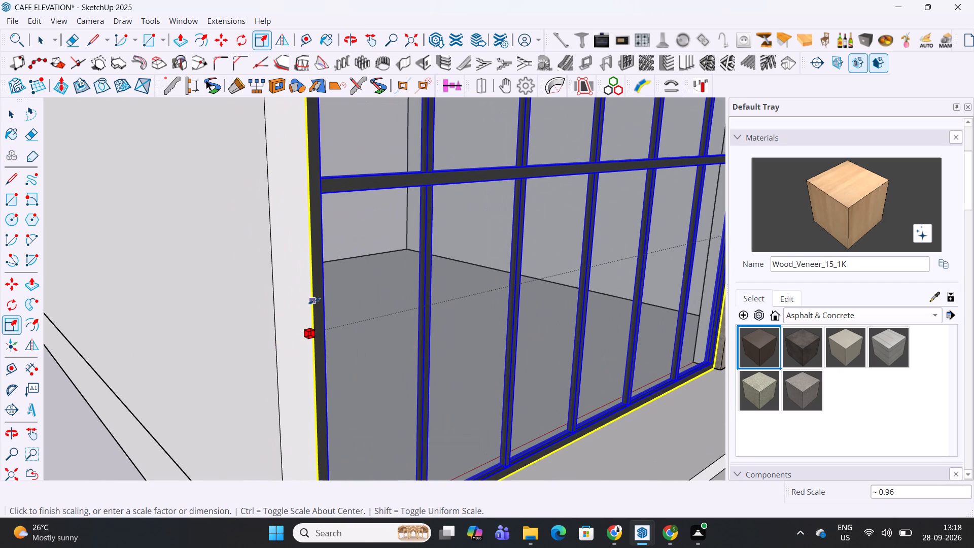
click(314, 300)
key(space)
key(Escape)
scroll(314, 302, down, 14)
click(162, 361)
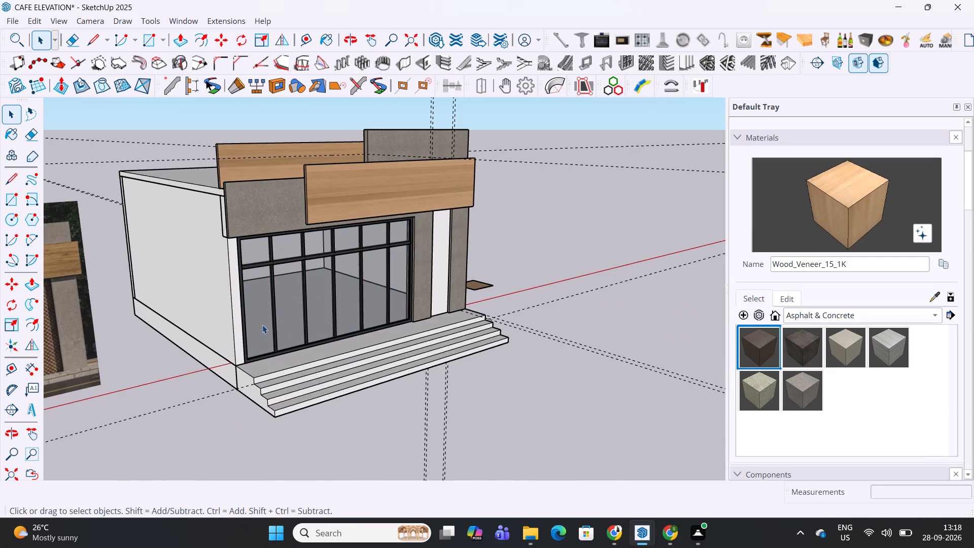
Save the café model.
scroll(264, 323, up, 5)
middle_drag(294, 326, 135, 324)
scroll(234, 316, down, 6)
shift+middle_drag(264, 334, 352, 360)
scroll(323, 371, up, 4)
click(321, 447)
key(ctrl+s)
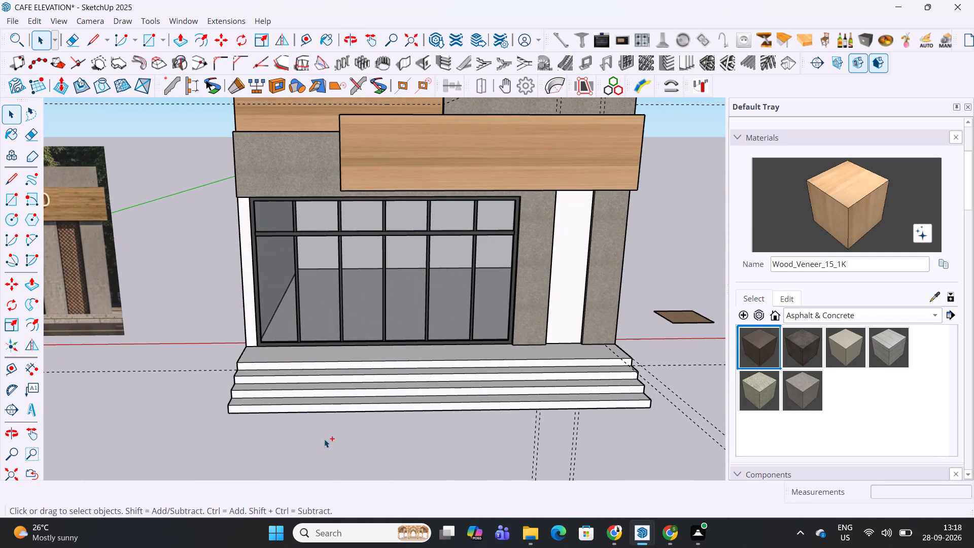
Inside the entrance steps group, lower the three treads and the platform surface by 1" each.
scroll(325, 435, up, 5)
middle_drag(243, 345, 474, 367)
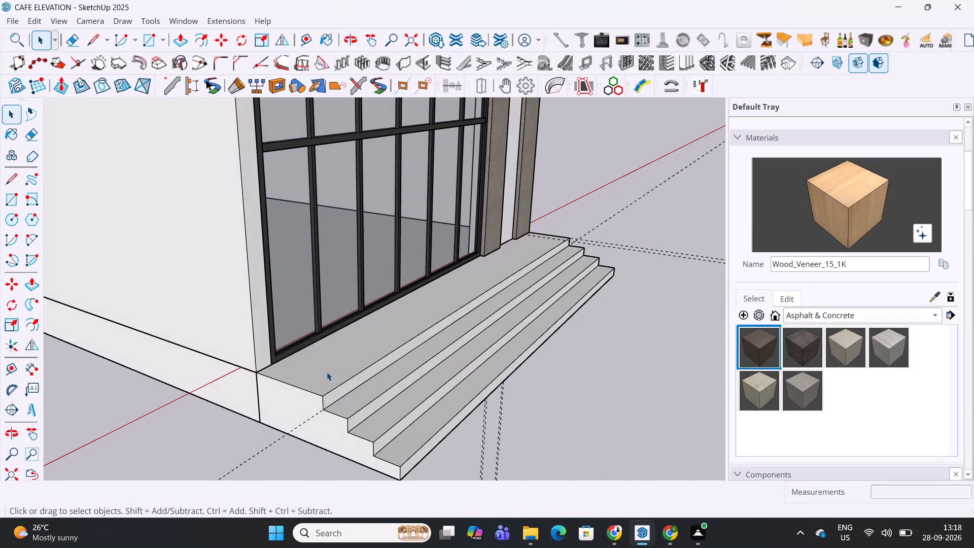
click(327, 372)
scroll(314, 378, up, 4)
double_click(314, 380)
shift+middle_drag(314, 381, 307, 303)
key(p)
click(435, 416)
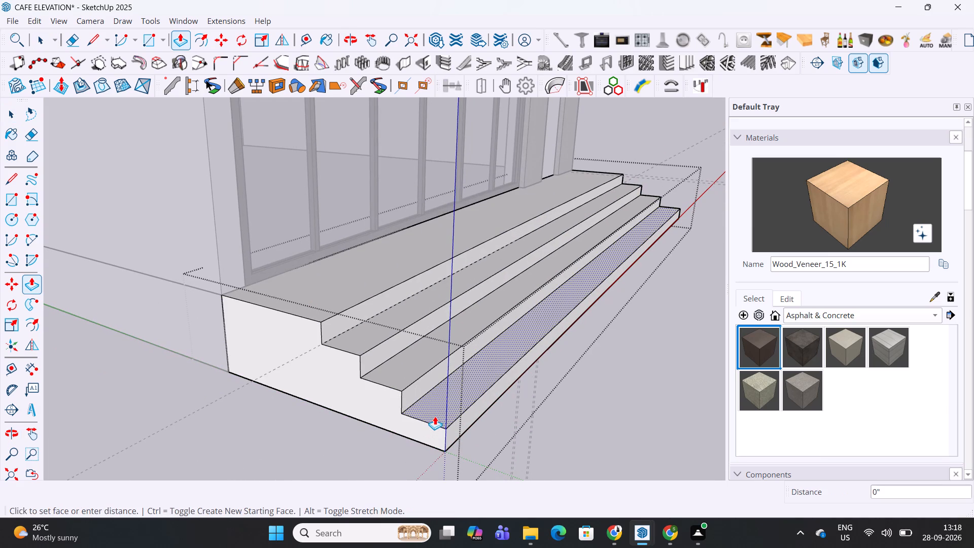
key(1)
key(Return)
double_click(405, 366)
double_click(386, 328)
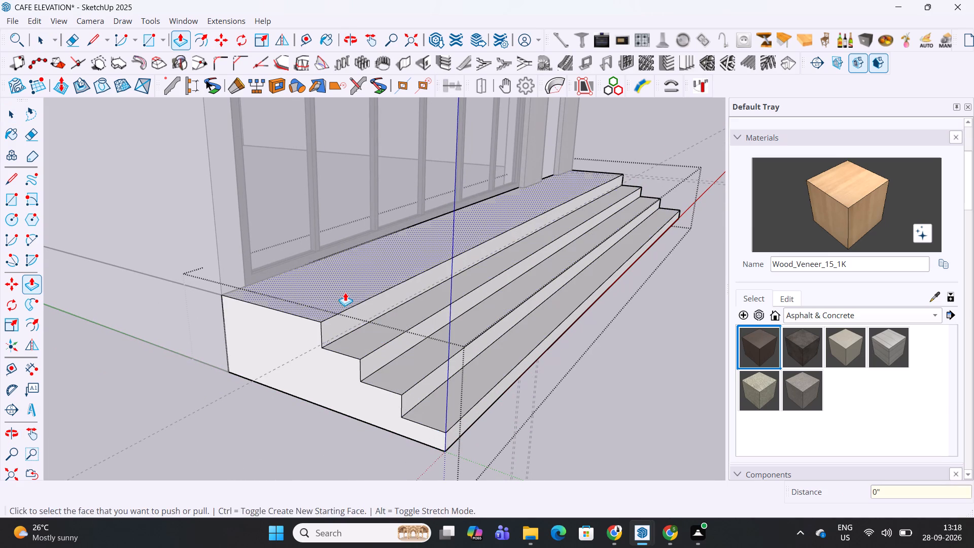
double_click(345, 292)
key(space)
key(Escape)
scroll(345, 292, down, 4)
click(322, 373)
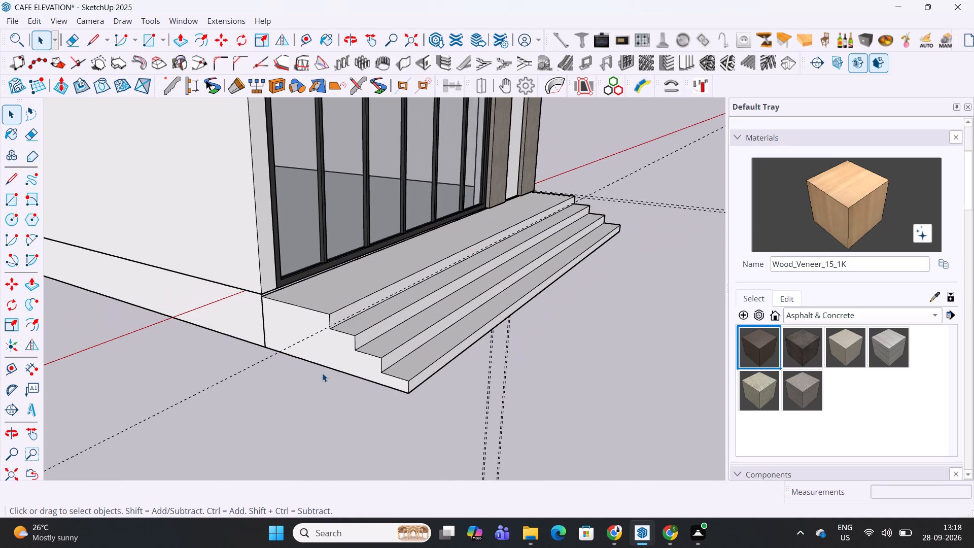
Draw a 1' by 25' rectangle over the lowest tread and pull it up 1" into a slab.
key(r)
scroll(449, 362, up, 5)
click(374, 398)
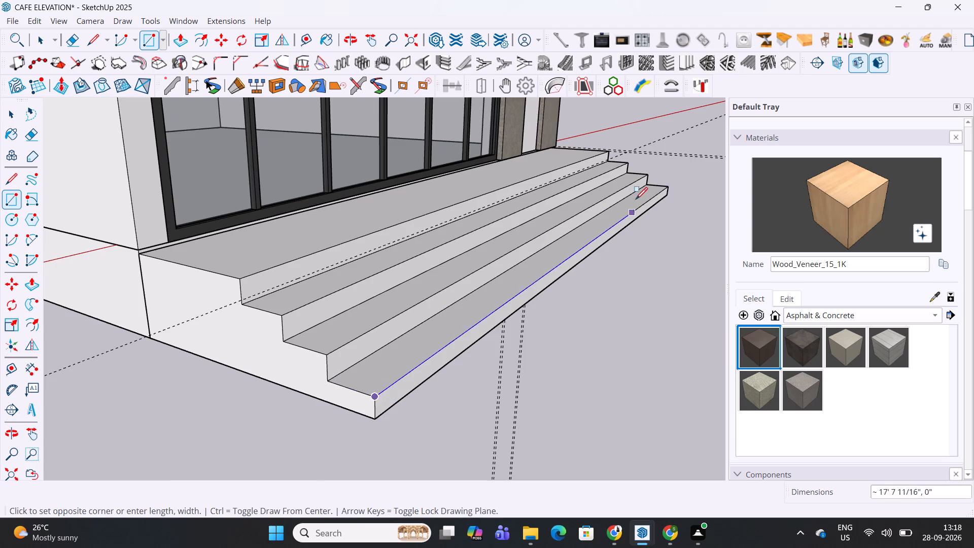
scroll(651, 179, up, 9)
click(645, 190)
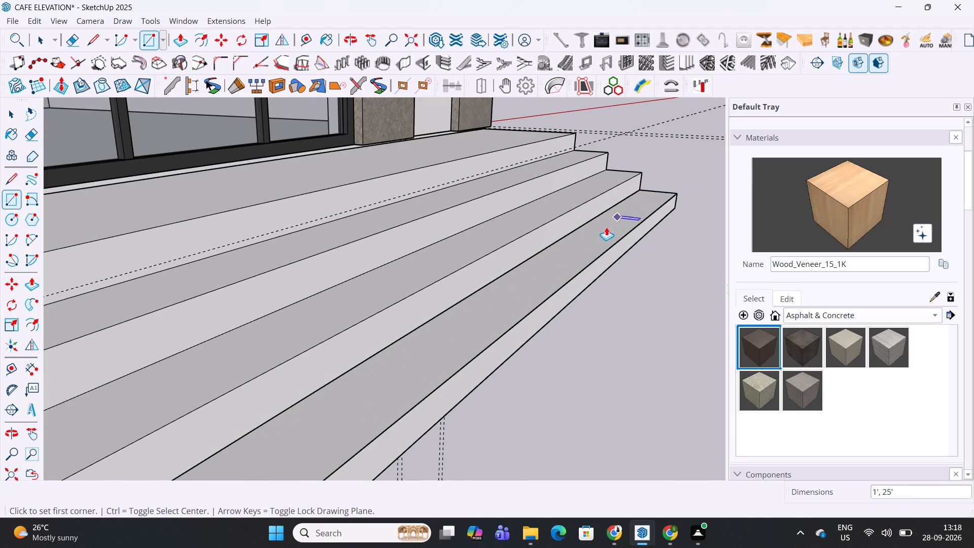
key(p)
click(588, 244)
key(1)
key(Return)
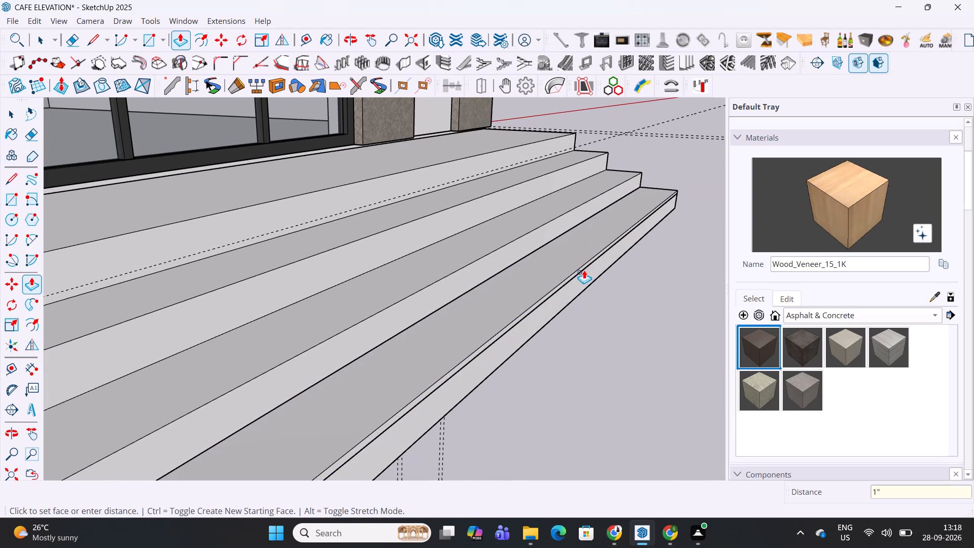
Extend the tread slab's front face outward by 1" to form a nosing.
scroll(584, 270, up, 4)
double_click(582, 269)
Select all the geometry of the new tread slab and make it a group.
scroll(582, 269, down, 12)
shift+middle_drag(546, 315, 631, 281)
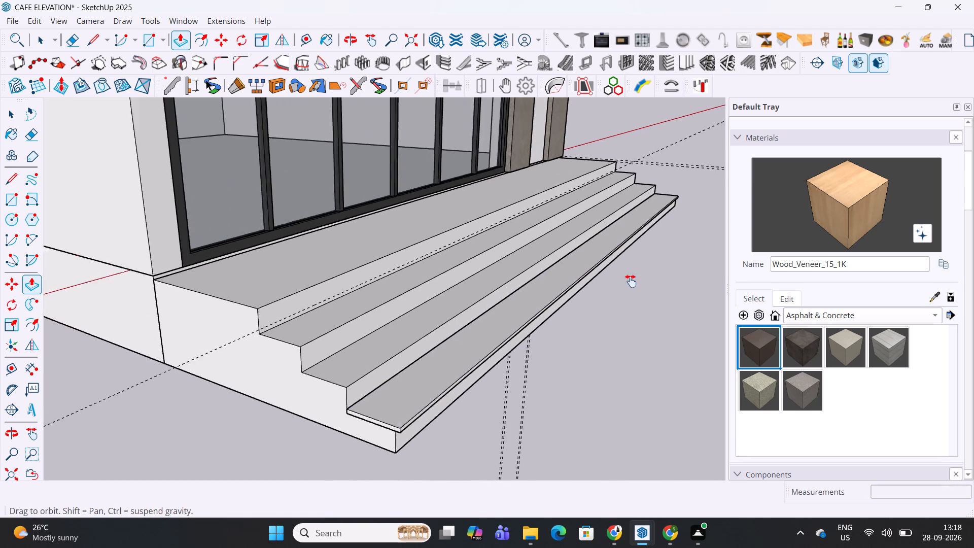
shift+middle_drag(631, 281, 633, 280)
scroll(530, 327, up, 5)
key(space)
triple_click(481, 366)
right_click(481, 366)
click(540, 233)
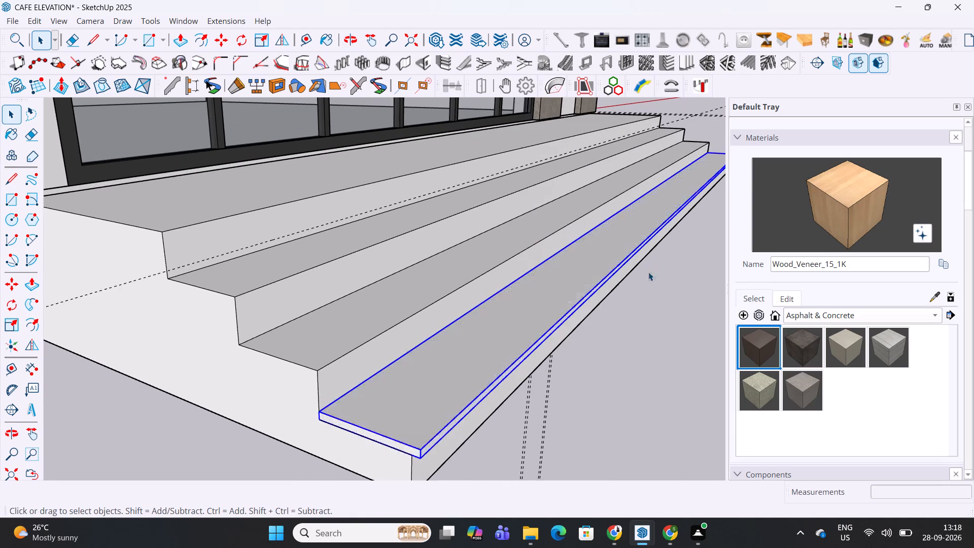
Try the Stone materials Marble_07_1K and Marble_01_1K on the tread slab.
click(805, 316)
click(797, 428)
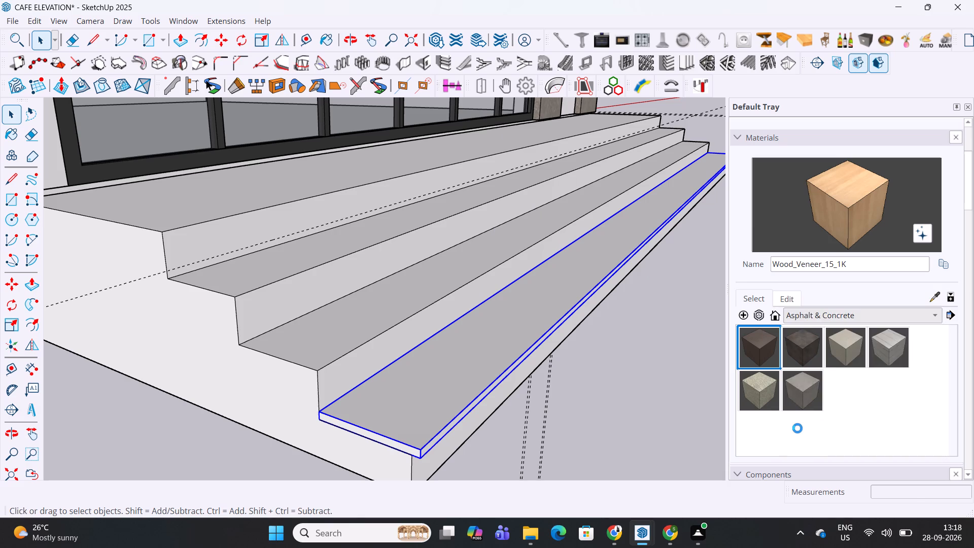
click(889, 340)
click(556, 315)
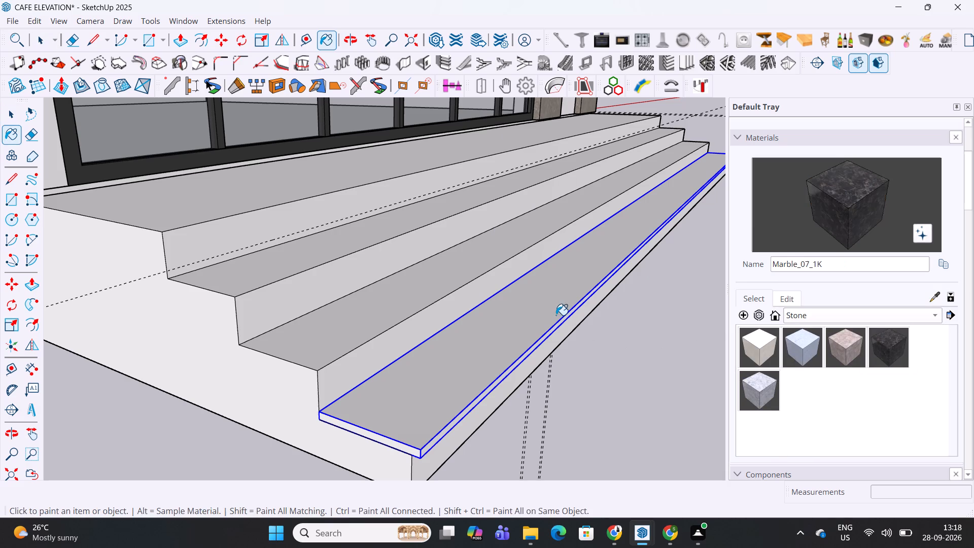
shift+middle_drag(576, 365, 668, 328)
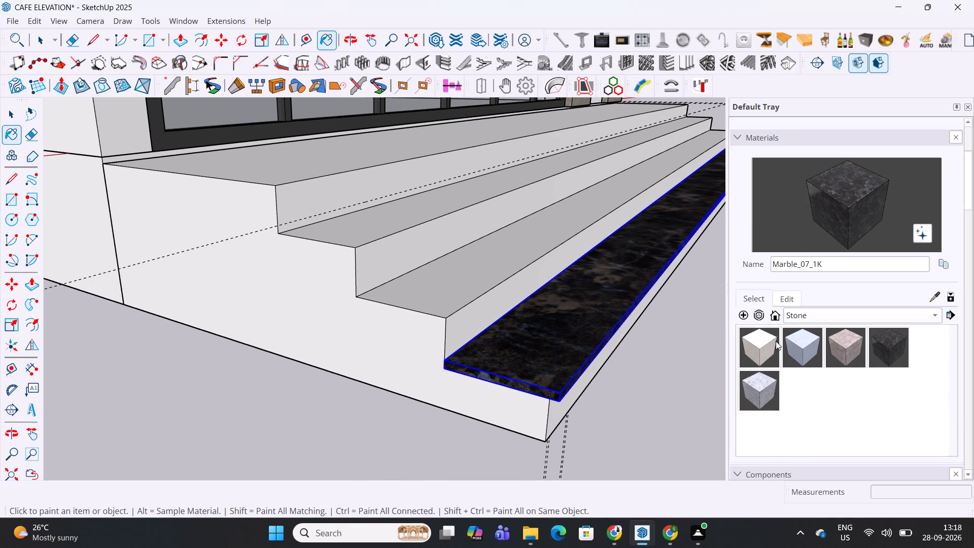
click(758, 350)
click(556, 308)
Paint the tread slab with the Stone material Marble_20_1K.
click(752, 394)
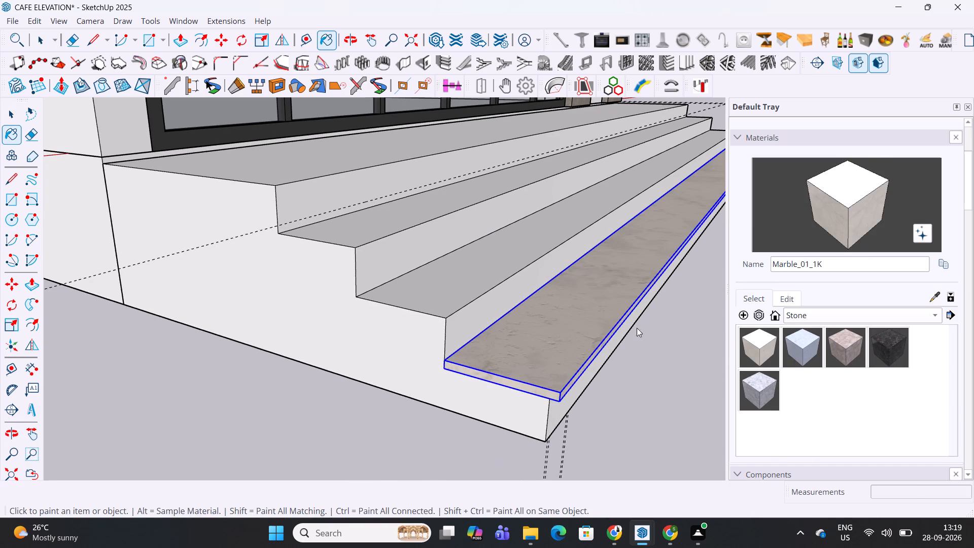
click(584, 303)
key(space)
click(627, 376)
Copy the marble tread slab onto each of the two treads above, aligning its inner bottom corner with each tread's inner corner.
scroll(497, 381, up, 2)
click(499, 380)
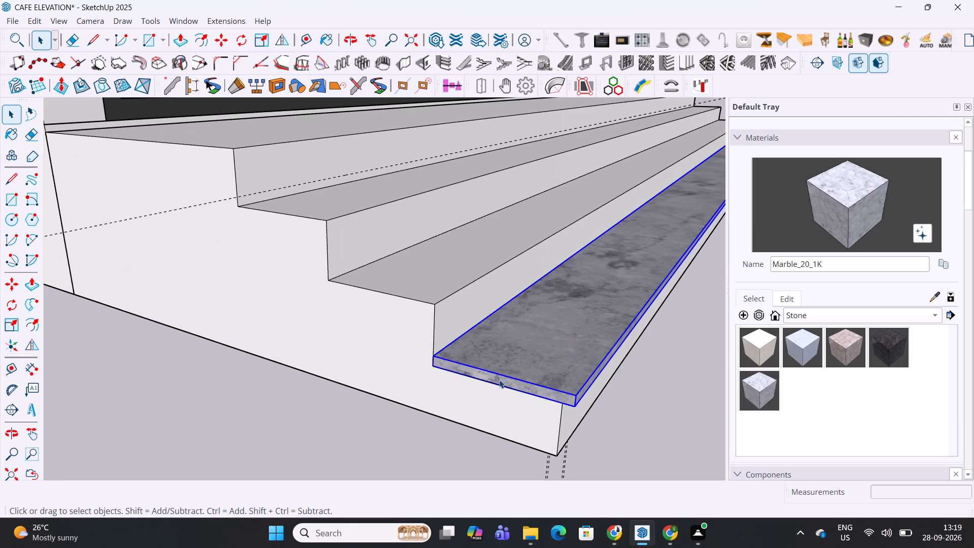
key(m)
click(434, 367)
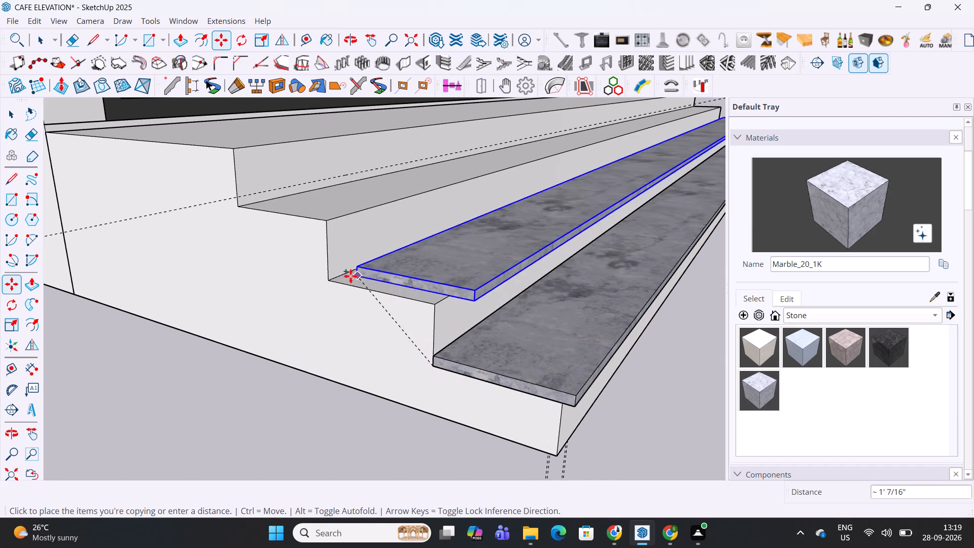
click(329, 282)
click(331, 282)
click(244, 207)
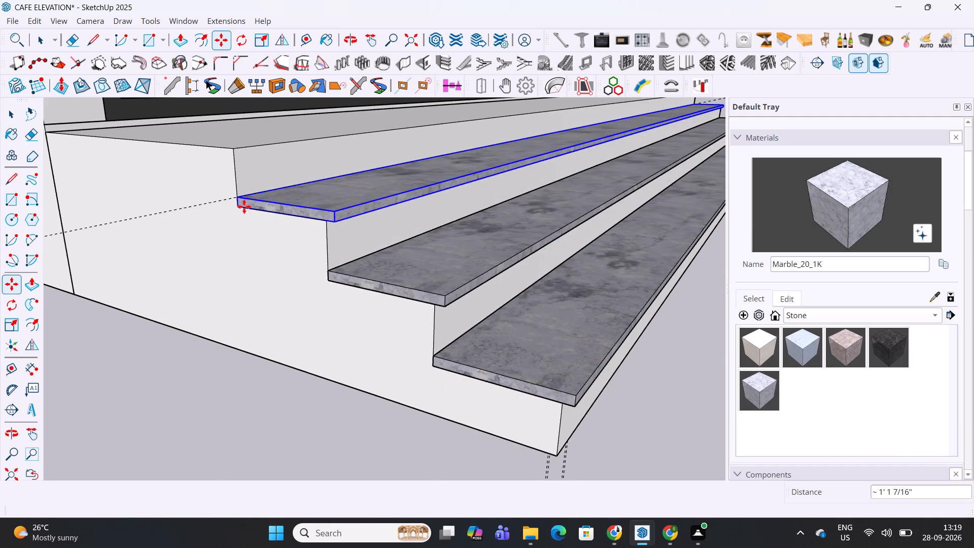
Copy the marble slab from the uppermost tread onto the platform, placing it at the inner corner beside the side wall.
shift+middle_drag(250, 208, 474, 339)
shift+scroll(474, 339, up, 1)
click(459, 342)
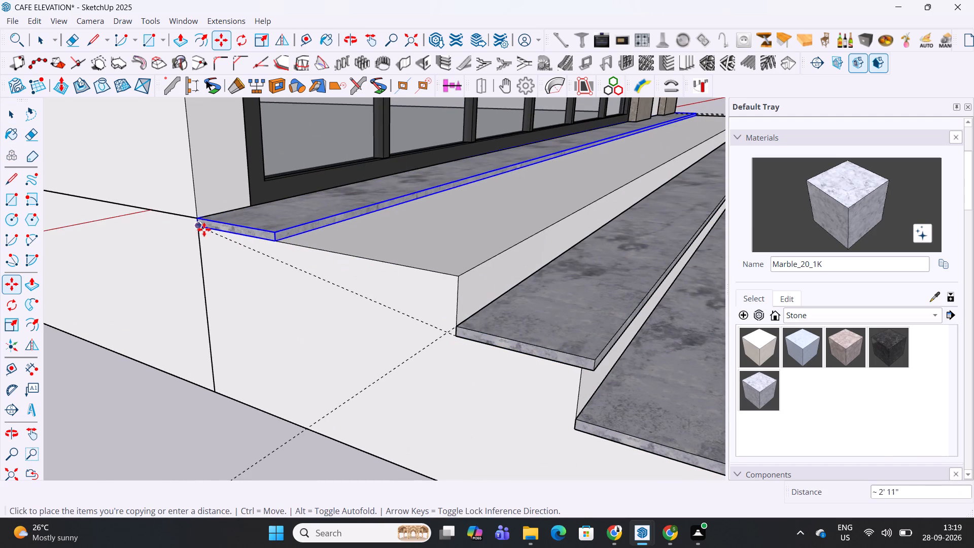
click(201, 229)
Extend the marble slab on the platform to the platform's front edge plus a 1" overhang, and save the model.
key(space)
double_click(250, 230)
key(p)
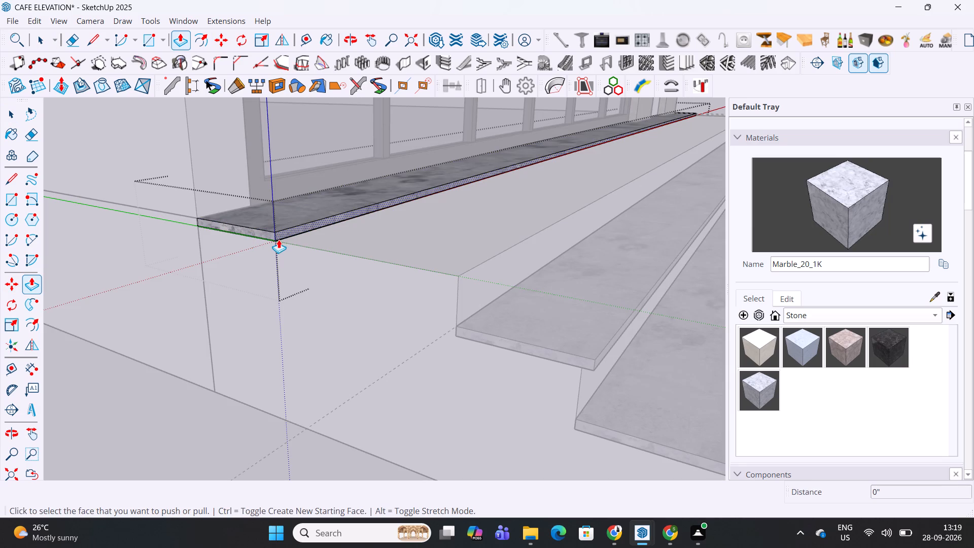
click(279, 239)
click(461, 294)
double_click(472, 266)
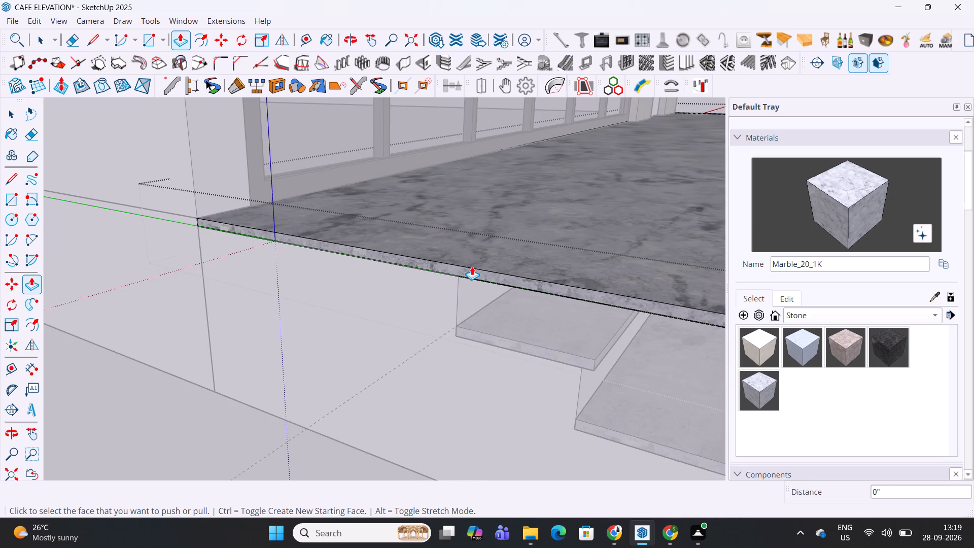
key(ctrl+z)
click(468, 264)
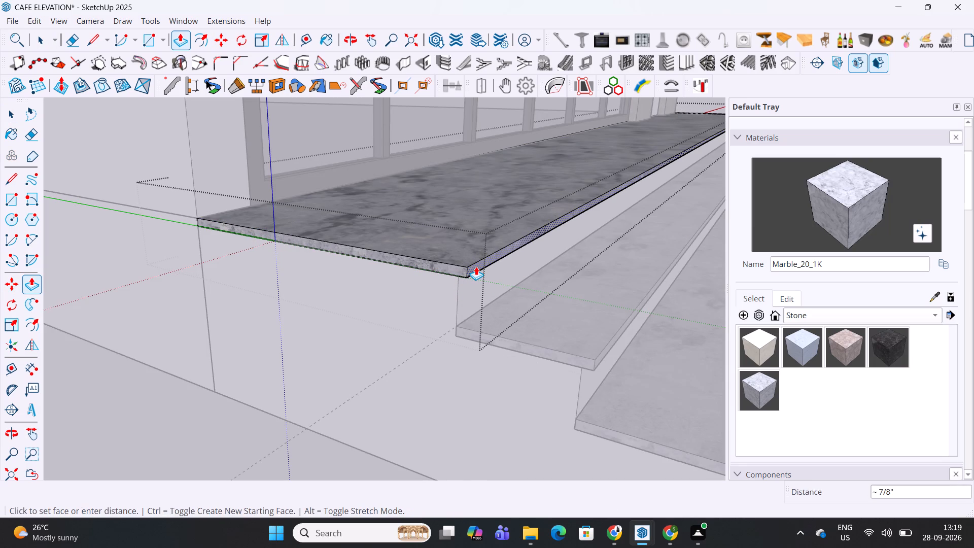
key(1)
key(Return)
key(space)
scroll(476, 266, down, 17)
key(Escape)
key(Escape)
key(Escape)
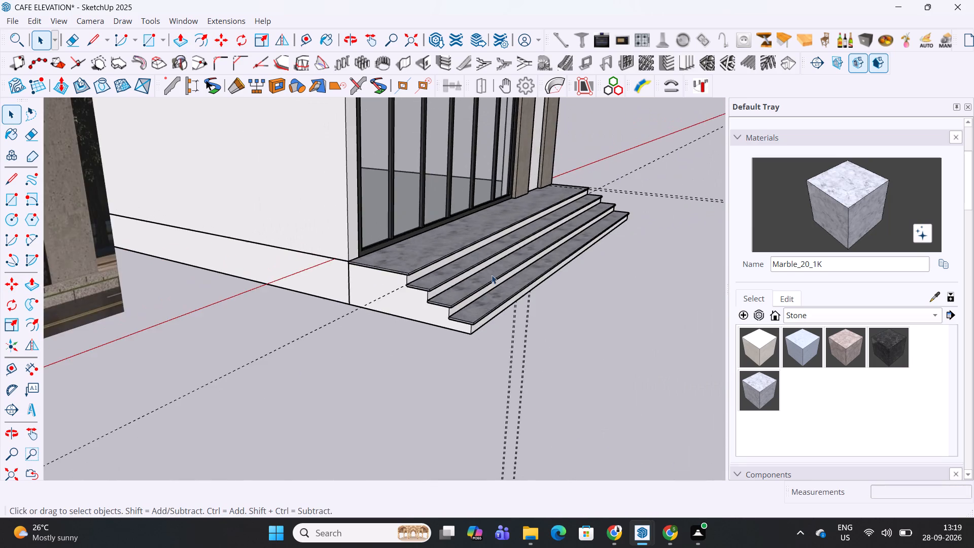
middle_drag(512, 275, 255, 292)
key(ctrl+s)
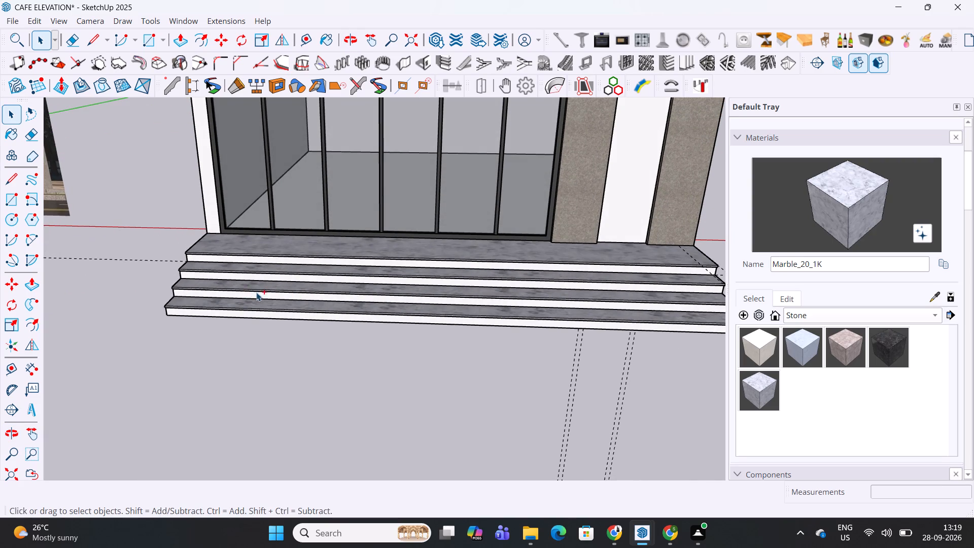
Delete the leftover guide lines around the front of the entrance steps and save the model.
scroll(273, 287, down, 5)
middle_click(375, 276)
drag(564, 367, 445, 414)
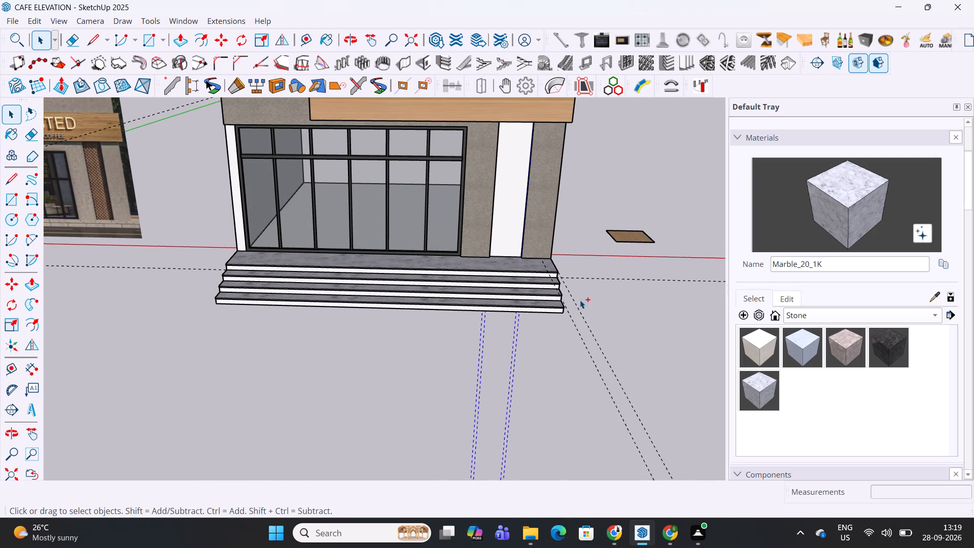
ctrl+drag(631, 269, 588, 370)
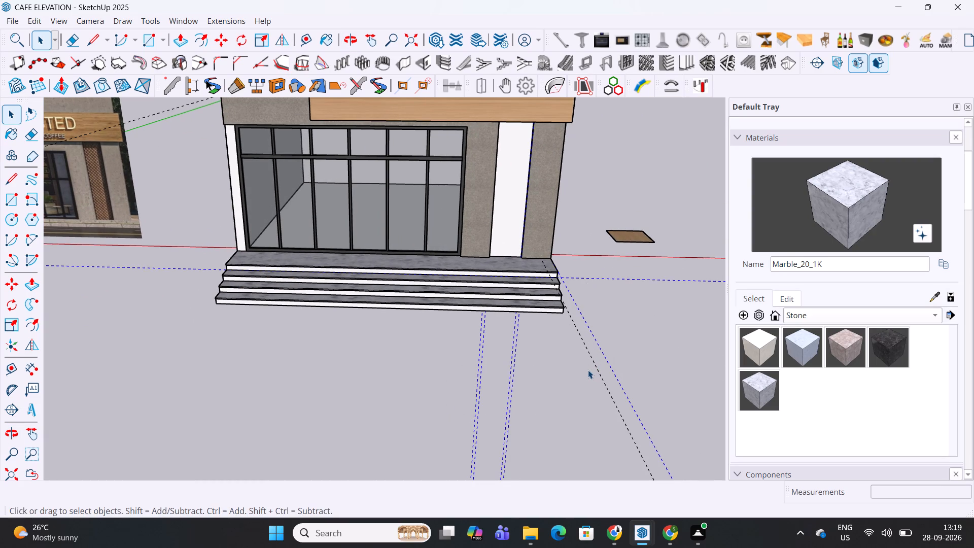
key(Delete)
click(517, 390)
scroll(455, 272, down, 2)
middle_drag(455, 263, 476, 366)
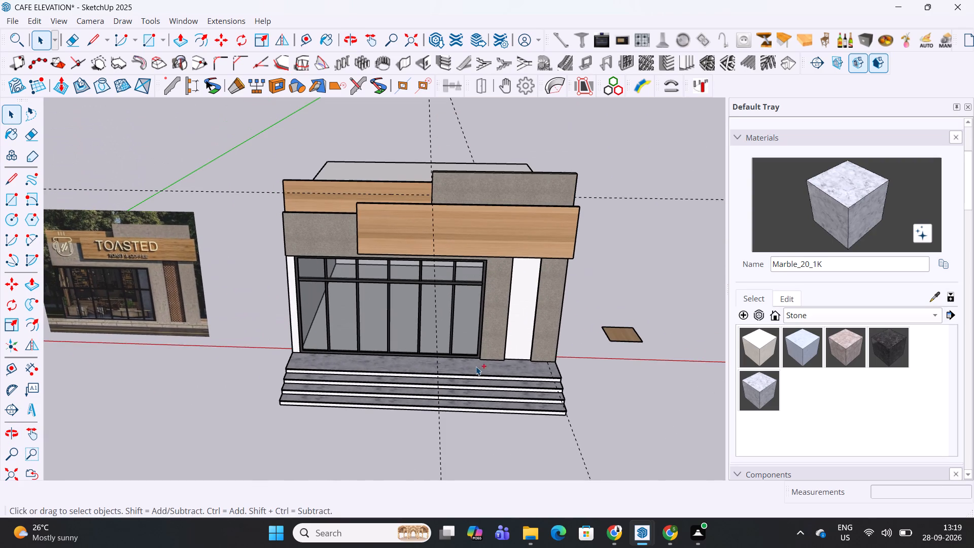
key(ctrl+s)
scroll(476, 366, down, 2)
middle_drag(476, 366, 481, 314)
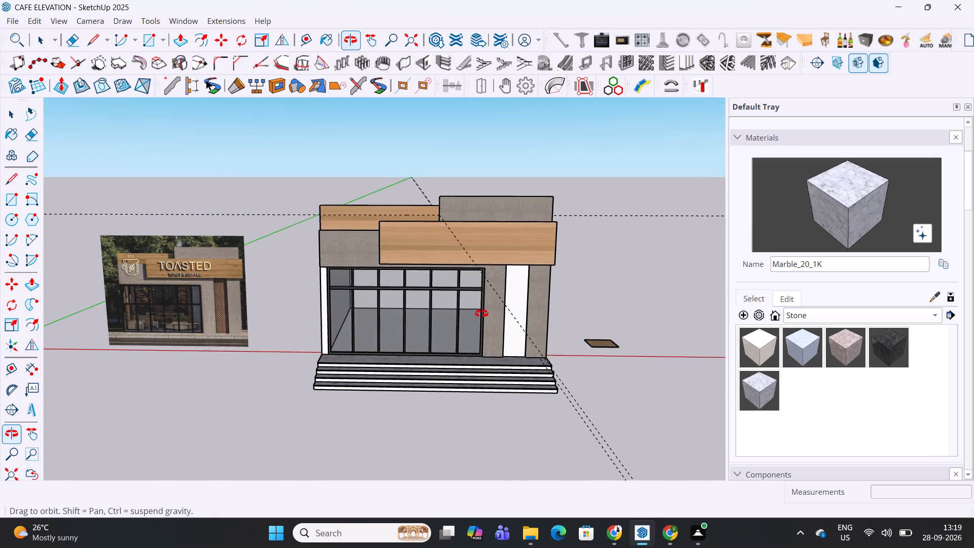
middle_drag(481, 314, 477, 310)
Sample the sign board's Wood_Veneer_15_1K material, unlink its texture proportions, and try a texture width of 10' before setting it to 15'.
scroll(432, 214, up, 9)
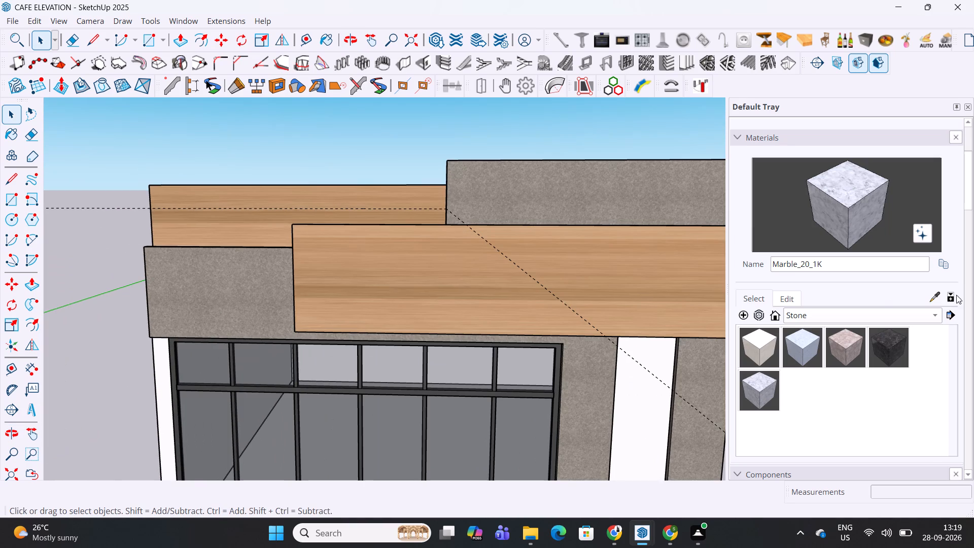
click(931, 300)
click(586, 265)
click(785, 298)
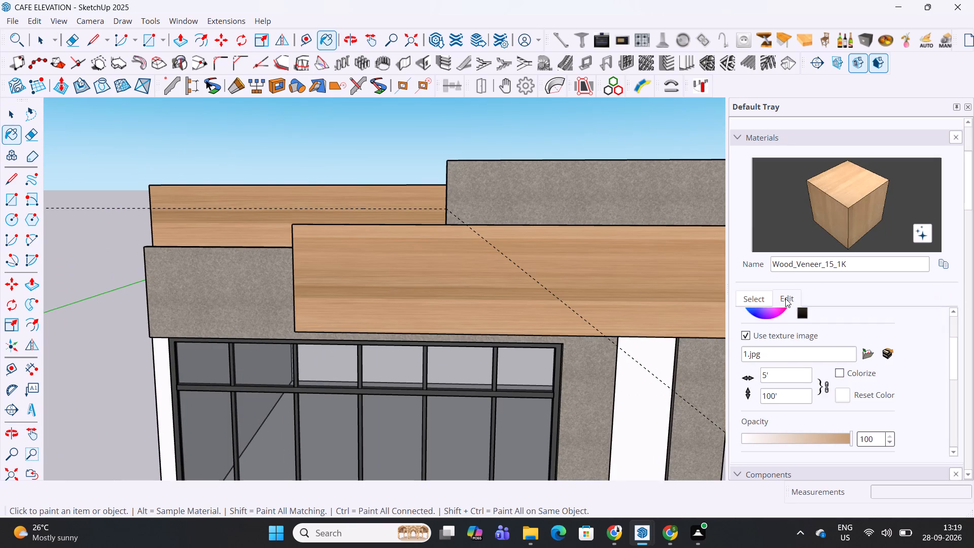
click(825, 387)
drag(785, 379, 757, 382)
text(10')
key(Return)
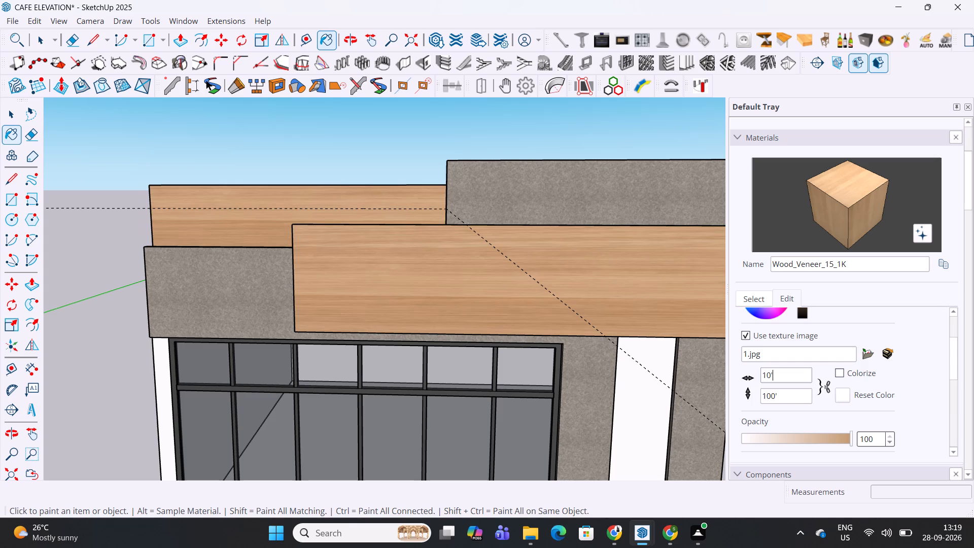
triple_click(784, 372)
text(15')
key(Return)
scroll(400, 303, down, 12)
key(space)
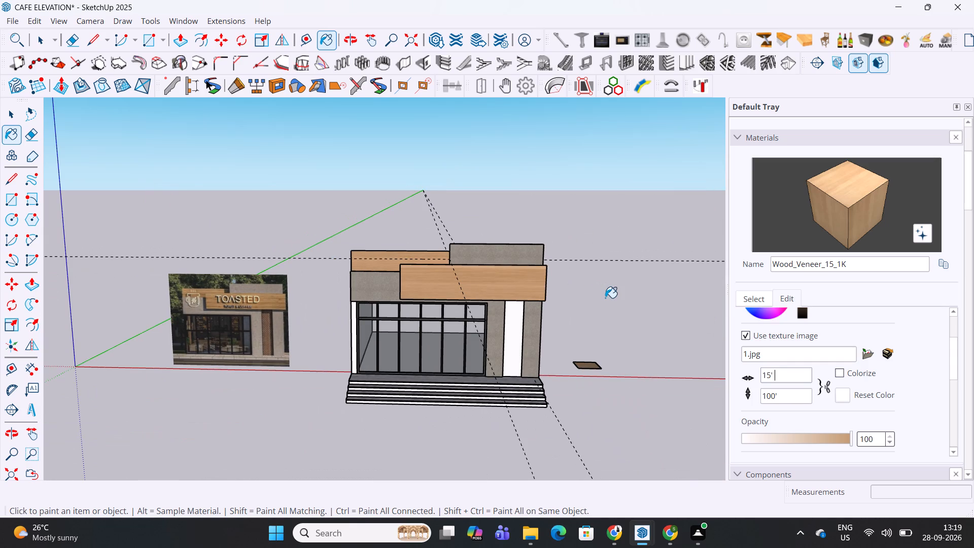
key(Escape)
key(Escape)
key(Escape)
click(37, 41)
Push the underside of the large front wood sign board up by 1'.
scroll(380, 297, up, 4)
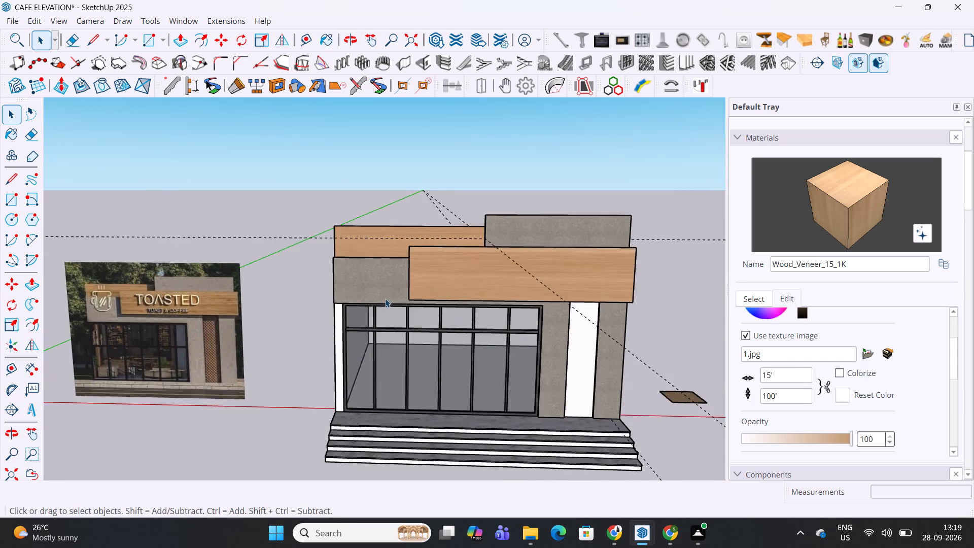
scroll(396, 291, up, 10)
middle_drag(488, 281, 318, 74)
double_click(478, 206)
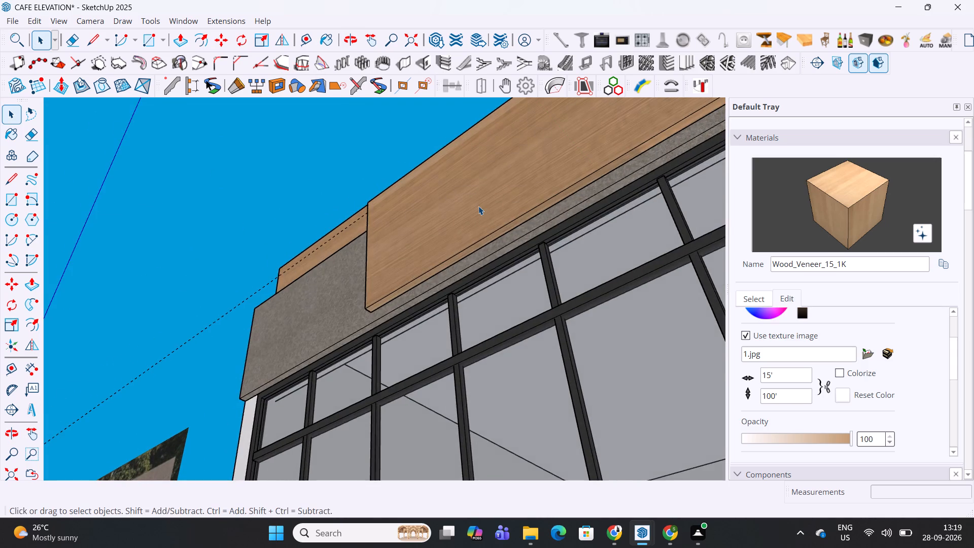
scroll(480, 208, up, 4)
key(p)
click(521, 245)
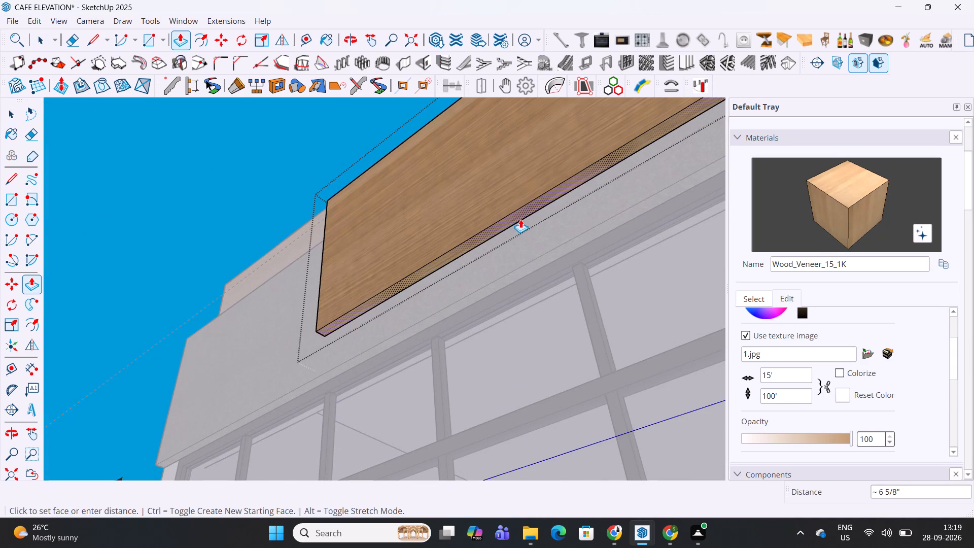
text(1')
key(Return)
scroll(494, 247, down, 11)
middle_drag(444, 212, 507, 304)
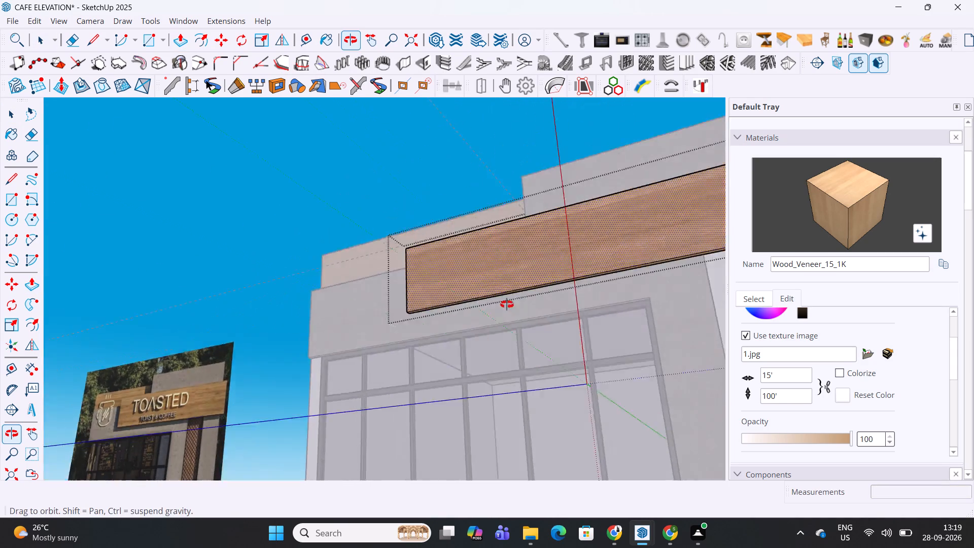
middle_drag(507, 304, 546, 379)
key(space)
key(Escape)
Adjust the underside of the large wood sign board by 3" with Push/Pull and save the model.
scroll(513, 361, down, 7)
middle_drag(492, 379, 531, 383)
scroll(543, 370, down, 2)
scroll(528, 341, up, 14)
middle_drag(480, 371, 405, 230)
scroll(475, 347, up, 3)
double_click(476, 330)
scroll(476, 330, up, 3)
key(p)
click(478, 330)
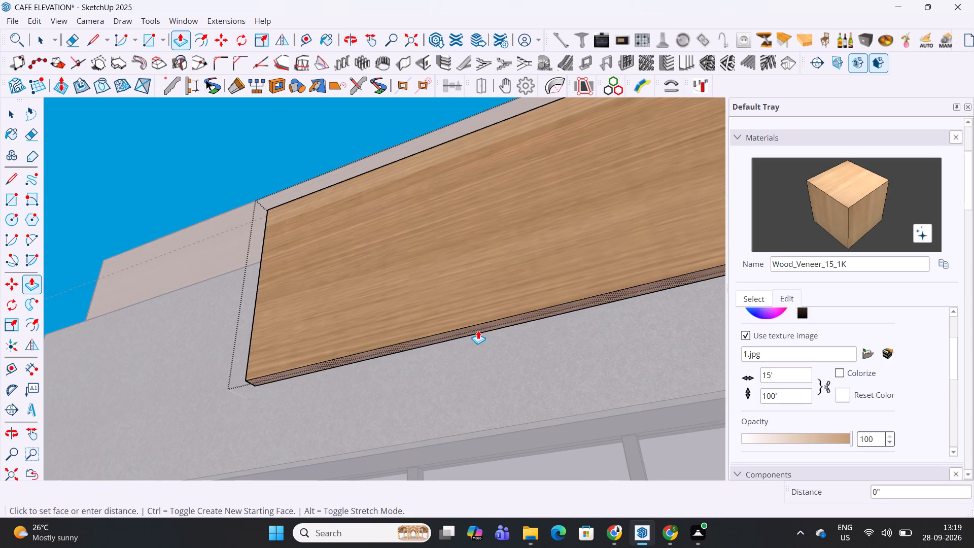
key(3)
key(Return)
key(space)
scroll(480, 337, down, 9)
key(Escape)
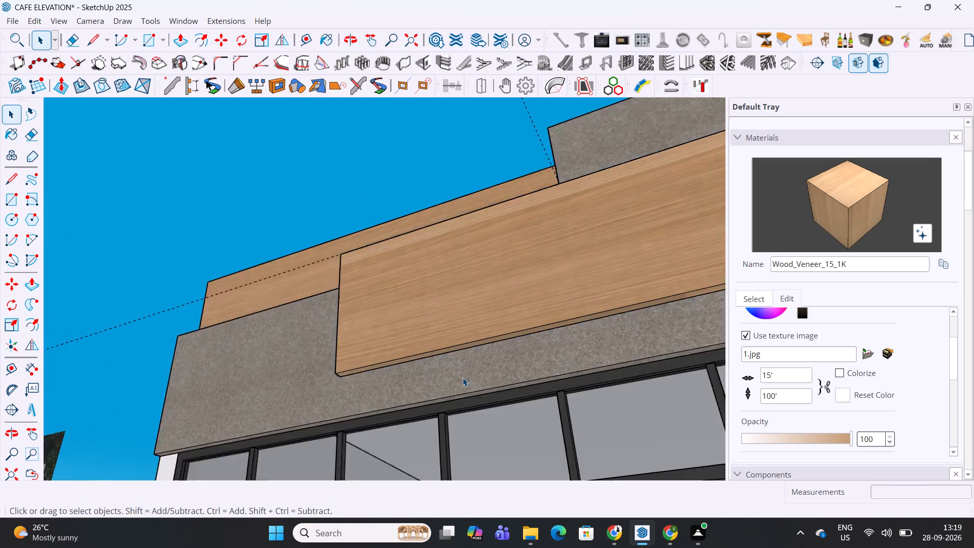
scroll(463, 378, down, 3)
key(Escape)
key(ctrl+s)
scroll(463, 378, down, 13)
middle_drag(503, 311, 564, 443)
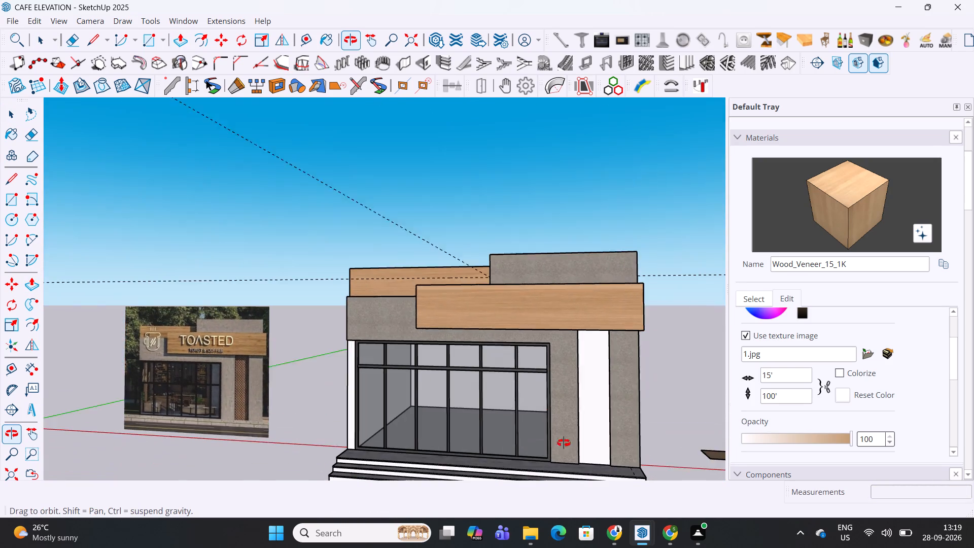
middle_drag(564, 443, 564, 452)
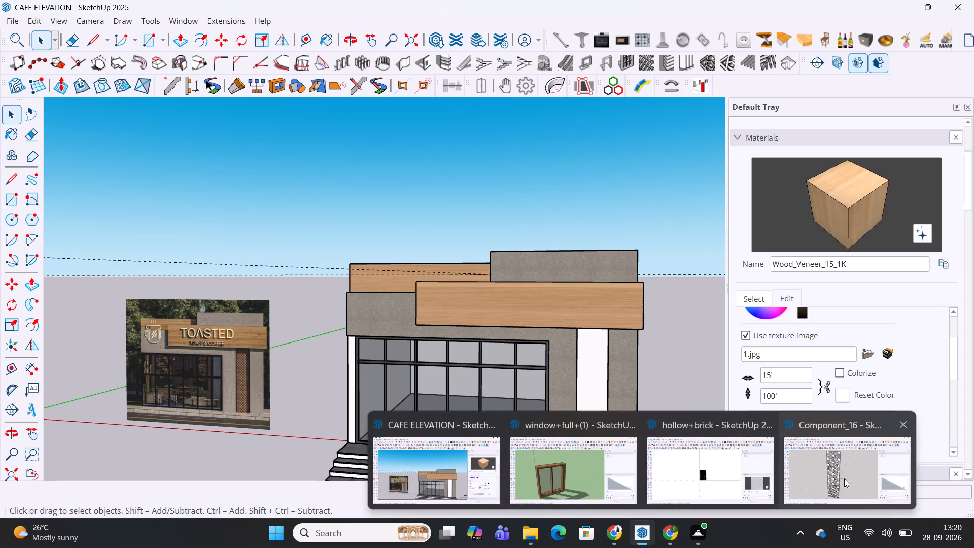
Switch to the Component_16 model and copy the entire star-pattern lattice panel.
click(844, 478)
scroll(386, 224, up, 4)
click(440, 224)
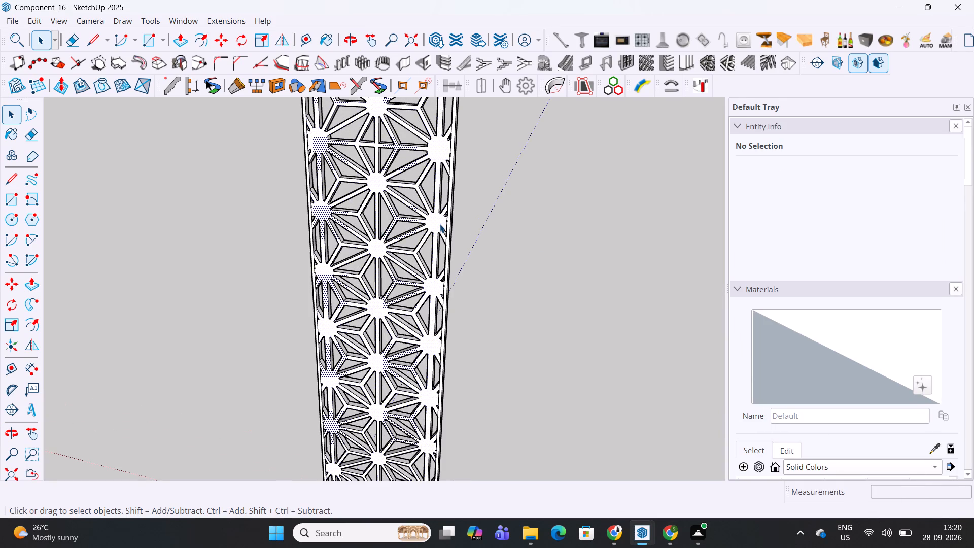
scroll(440, 224, down, 2)
triple_click(440, 224)
click(440, 224)
key(ctrl+c)
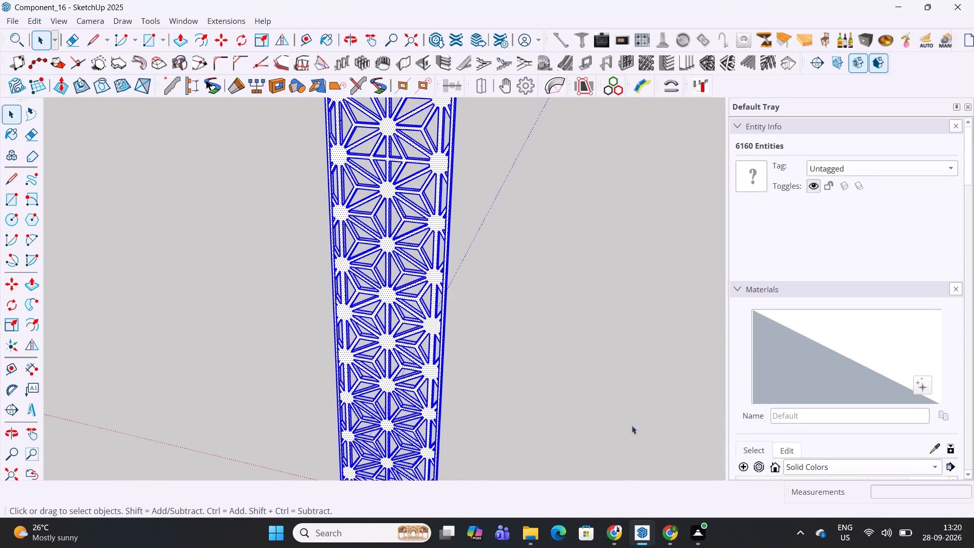
key(Escape)
Paste the lattice panel into the CAFE ELEVATION model, laying it on the ground in front of the entrance steps' far corner.
click(456, 465)
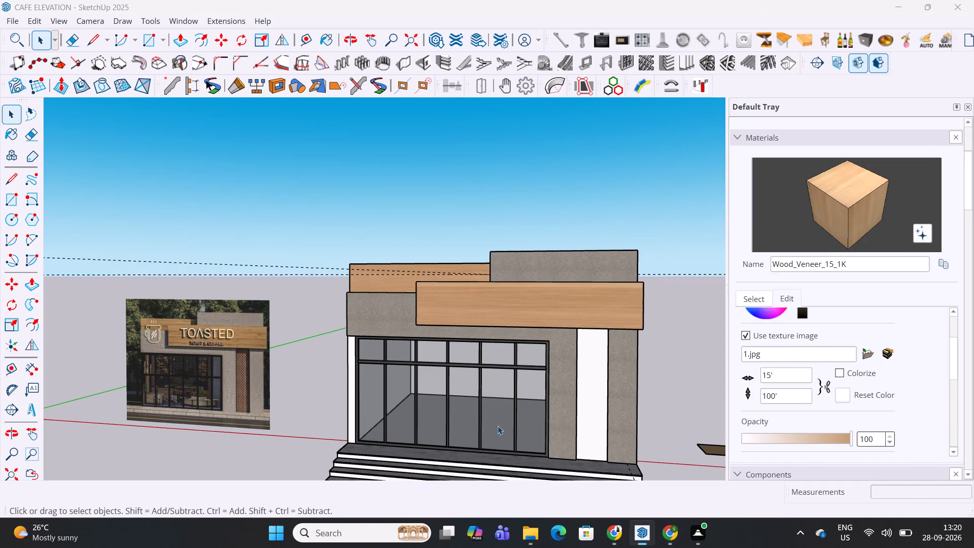
scroll(545, 363, down, 16)
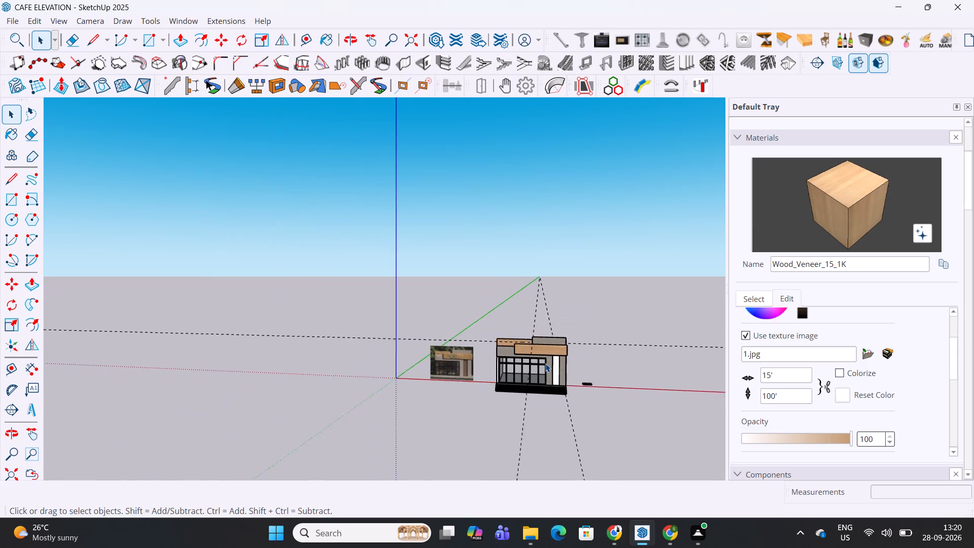
scroll(545, 363, down, 8)
key(ctrl+v)
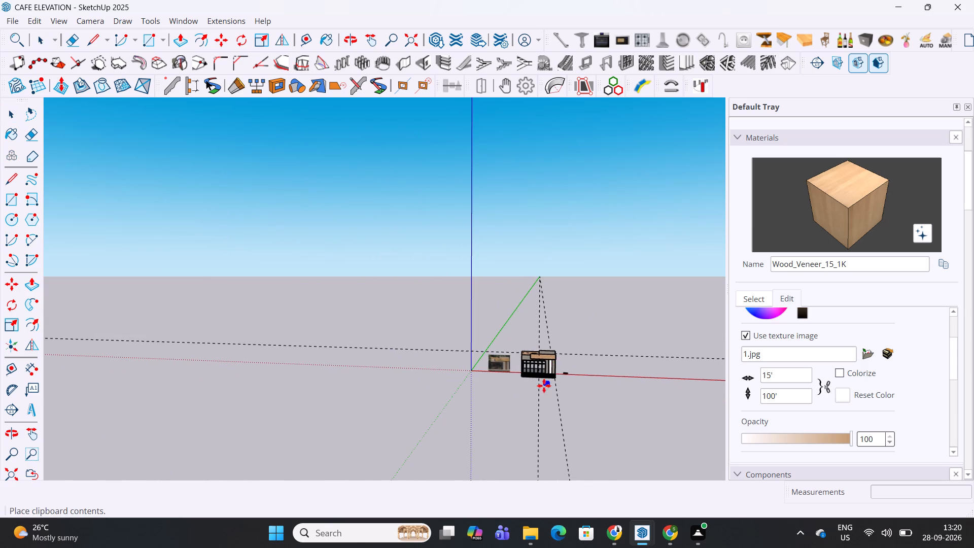
scroll(544, 386, up, 12)
scroll(549, 381, up, 11)
scroll(594, 375, up, 5)
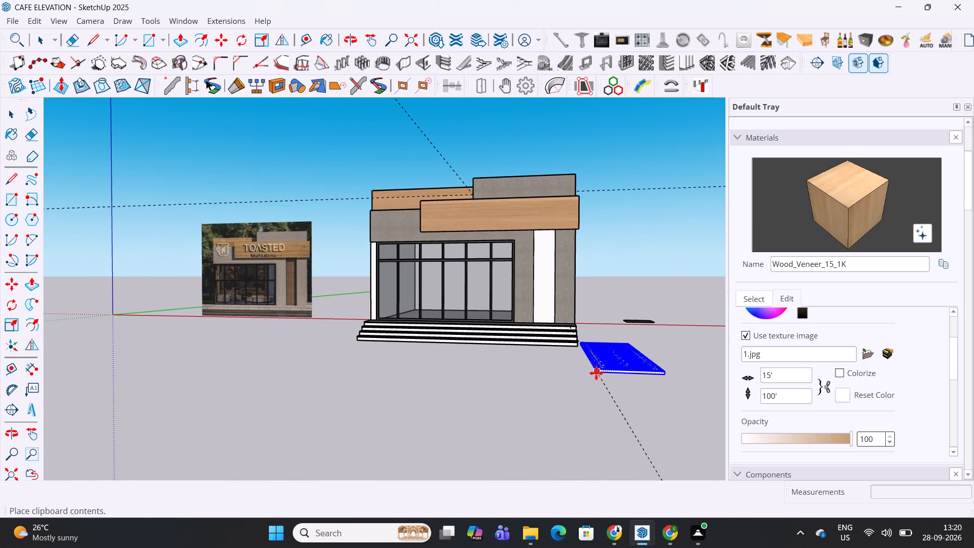
click(596, 373)
middle_drag(634, 338, 637, 460)
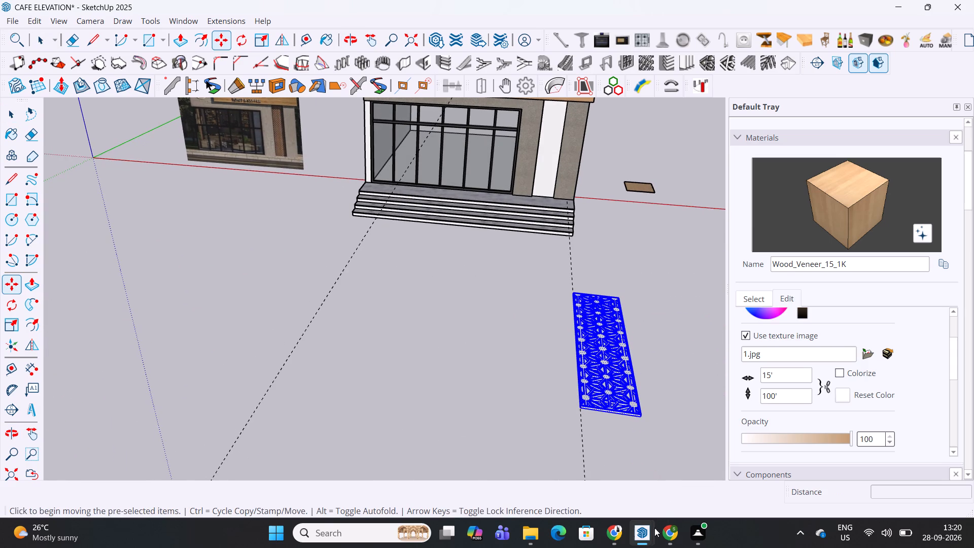
Switch to the hollow+brick model and copy a single hollow brick from the top row of the brick screen.
click(558, 480)
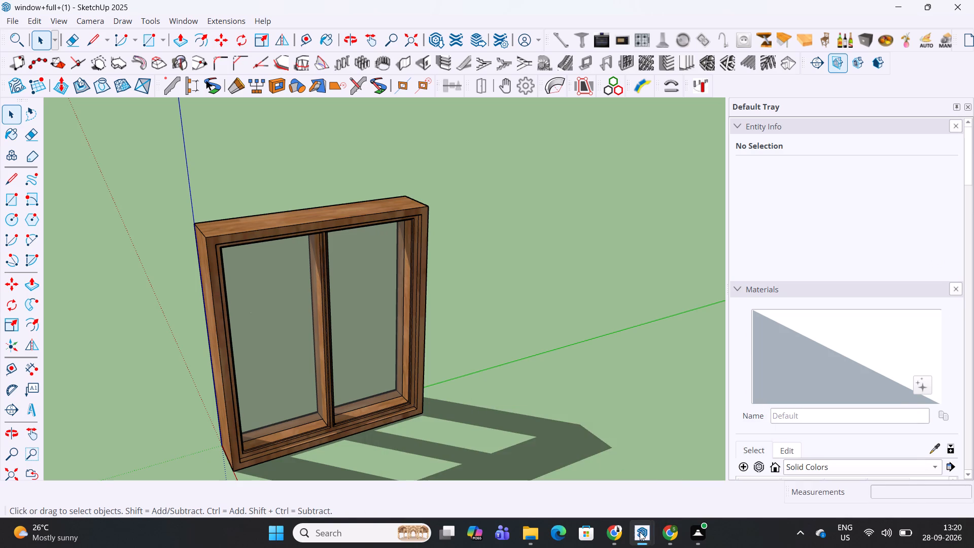
click(706, 474)
scroll(459, 245, up, 10)
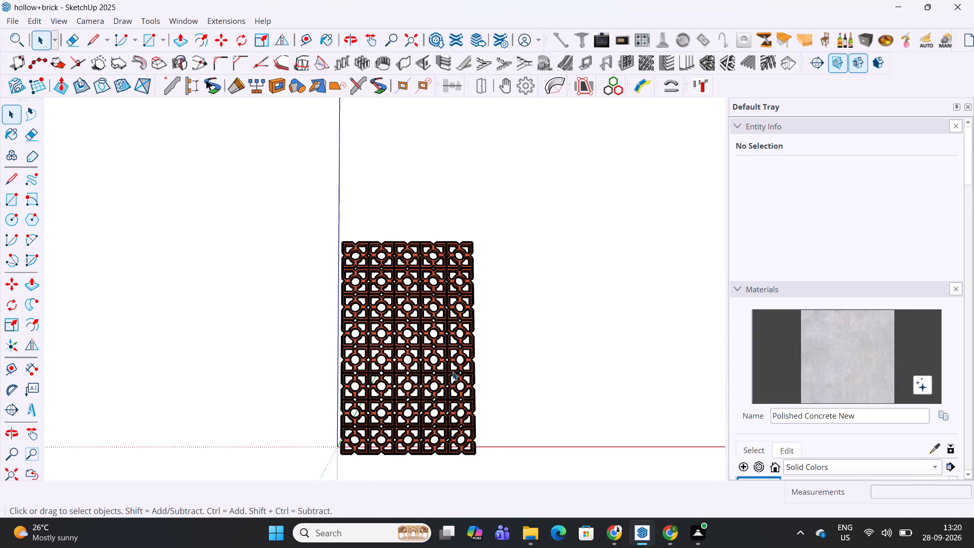
scroll(453, 371, up, 3)
click(415, 205)
key(ctrl+c)
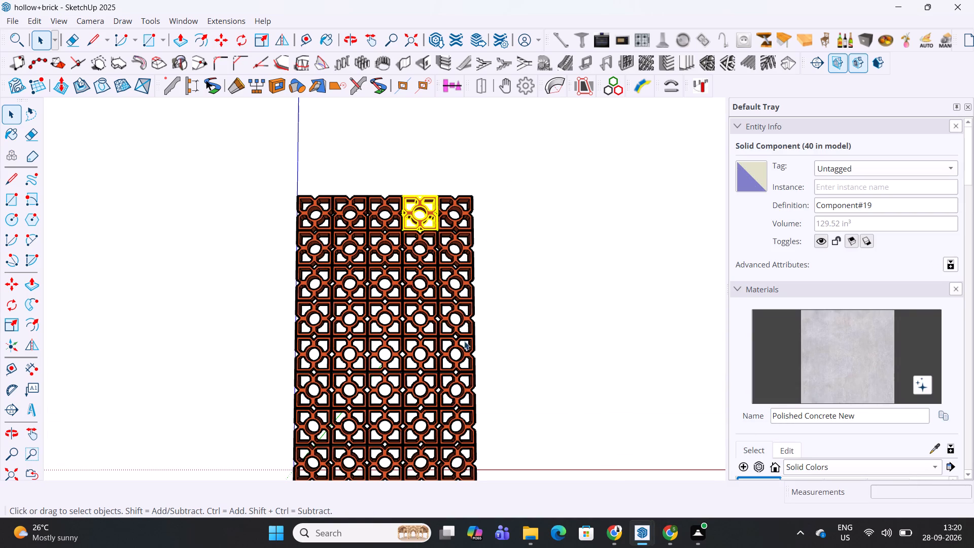
key(Escape)
Paste the hollow brick into the CAFE ELEVATION model on the open ground beside the lattice panel.
click(443, 461)
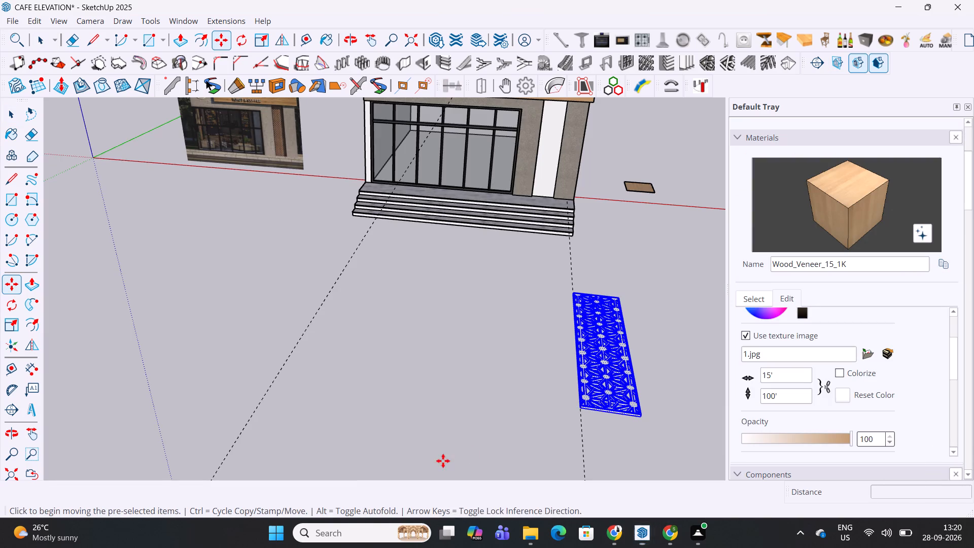
key(ctrl+v)
scroll(580, 432, up, 5)
click(505, 385)
scroll(529, 378, up, 10)
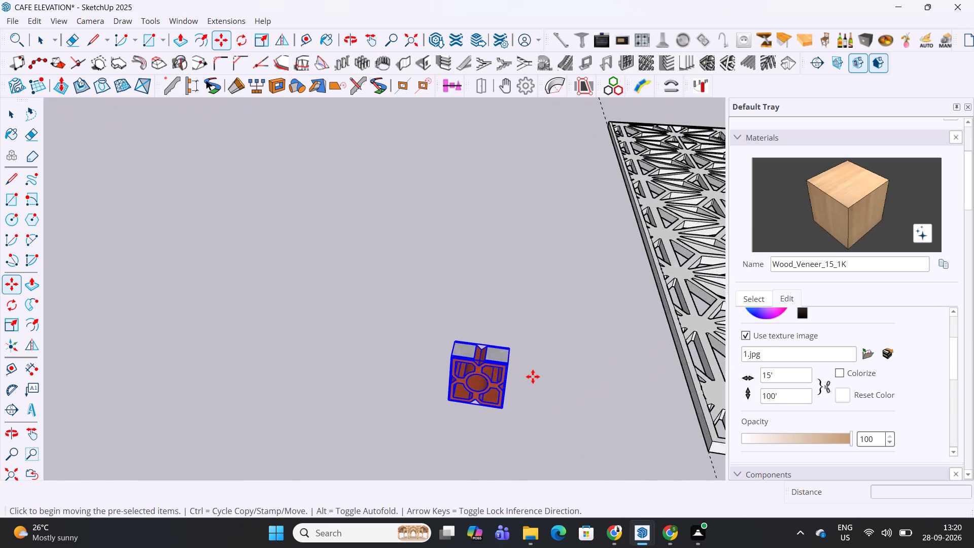
scroll(533, 376, up, 6)
key(space)
click(529, 370)
scroll(905, 314, up, 4)
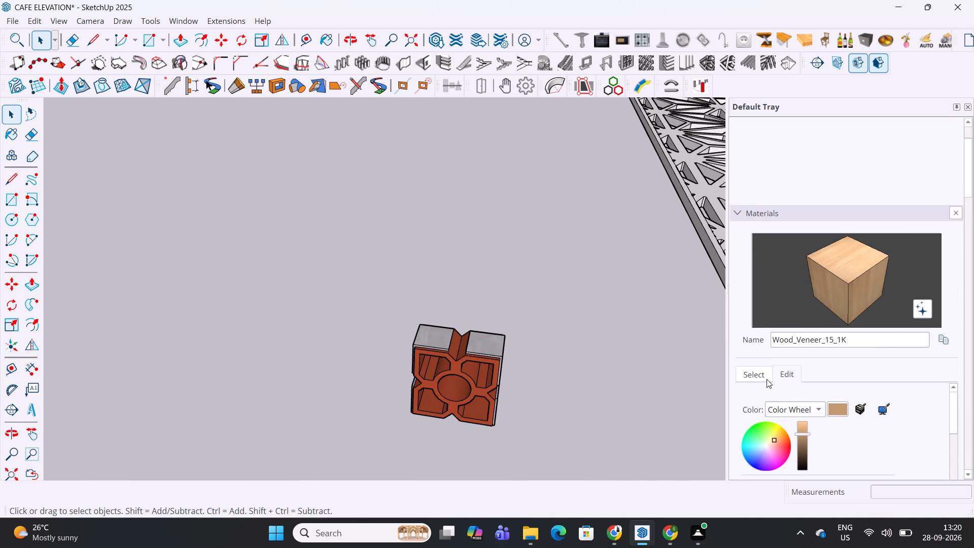
Sample Color B06 from the hollow brick and paint the entire lattice panel on the ground with it.
click(756, 373)
click(929, 371)
scroll(514, 345, up, 4)
click(436, 395)
scroll(392, 367, down, 20)
key(space)
triple_click(580, 275)
click(580, 275)
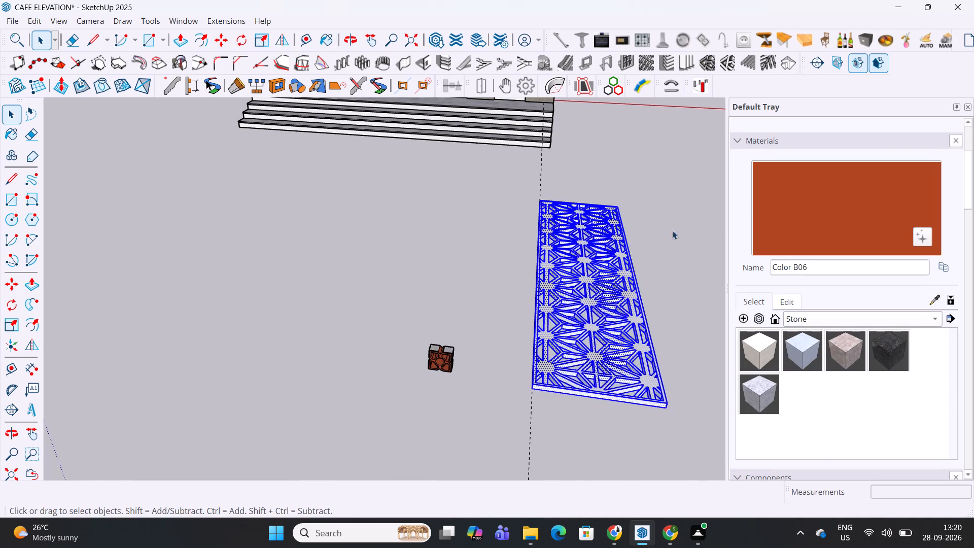
click(763, 197)
click(602, 243)
key(space)
click(634, 257)
Delete the hollow brick lying beside the lattice panel.
click(437, 354)
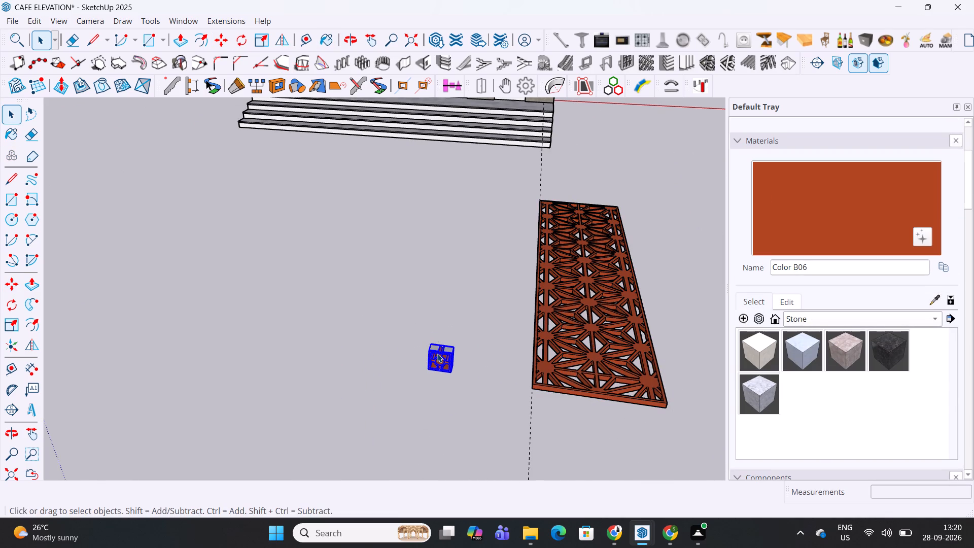
key(Delete)
Inside the facade wall group, draw a rectangle over the white recess face, from its bottom corner up to its top corner.
scroll(437, 225, down, 1)
middle_drag(437, 225, 398, 466)
middle_drag(427, 423, 472, 293)
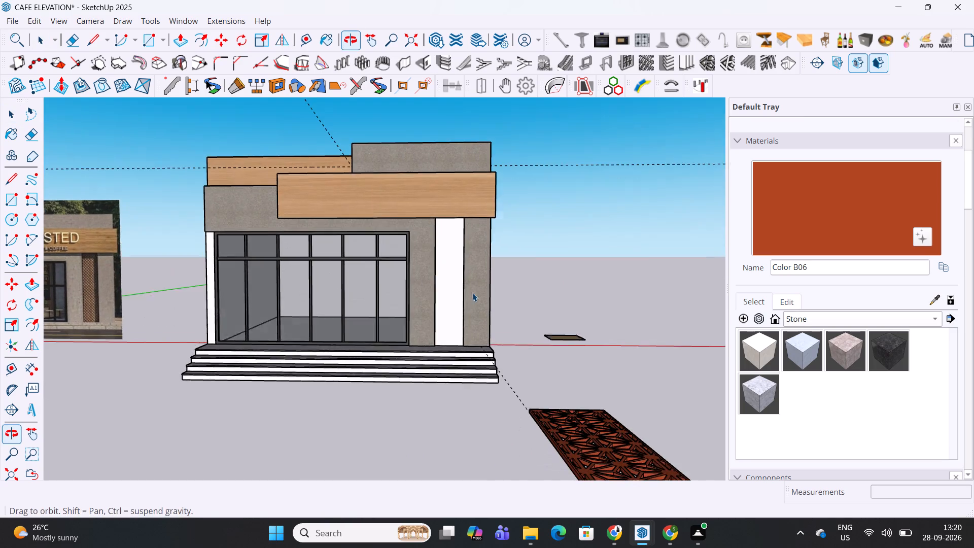
middle_drag(472, 293, 472, 306)
triple_click(448, 279)
scroll(451, 276, up, 10)
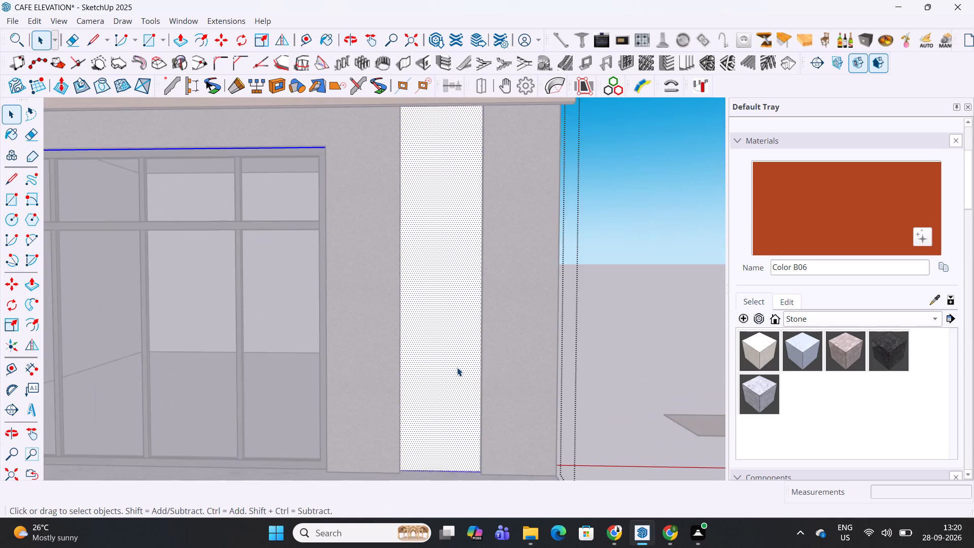
middle_drag(457, 368, 445, 268)
shift+middle_click(445, 262)
scroll(450, 325, up, 16)
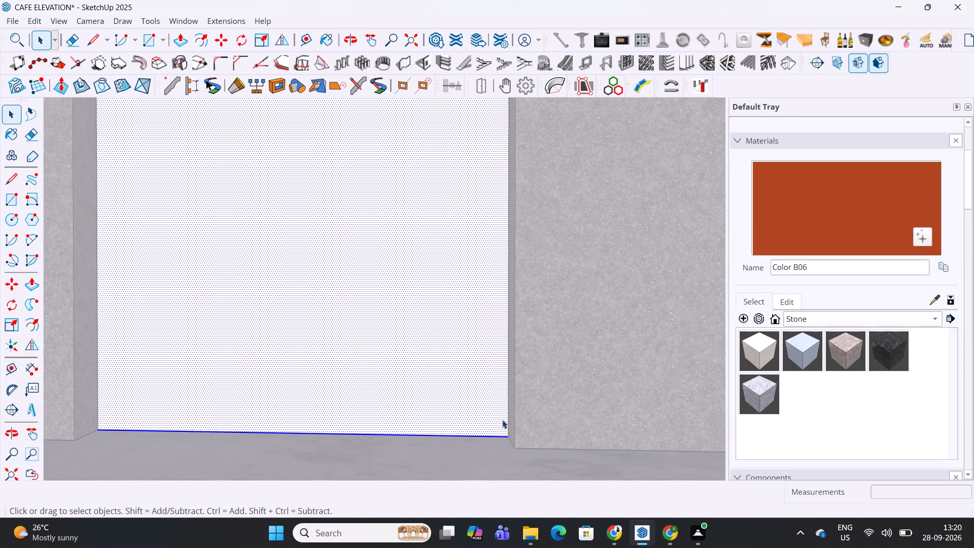
key(e)
key(r)
click(508, 435)
scroll(486, 433, down, 2)
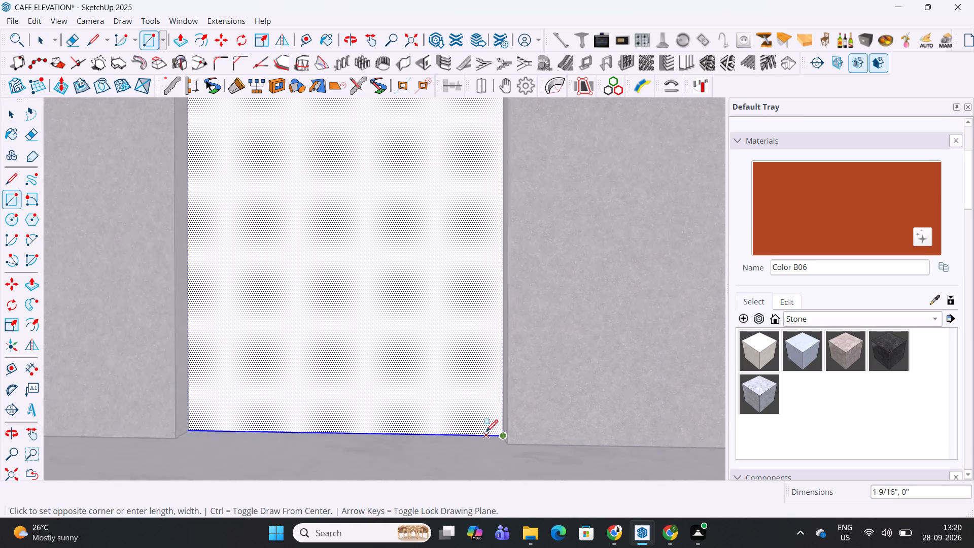
scroll(486, 433, down, 16)
shift+middle_drag(459, 188, 451, 480)
middle_drag(442, 378, 425, 463)
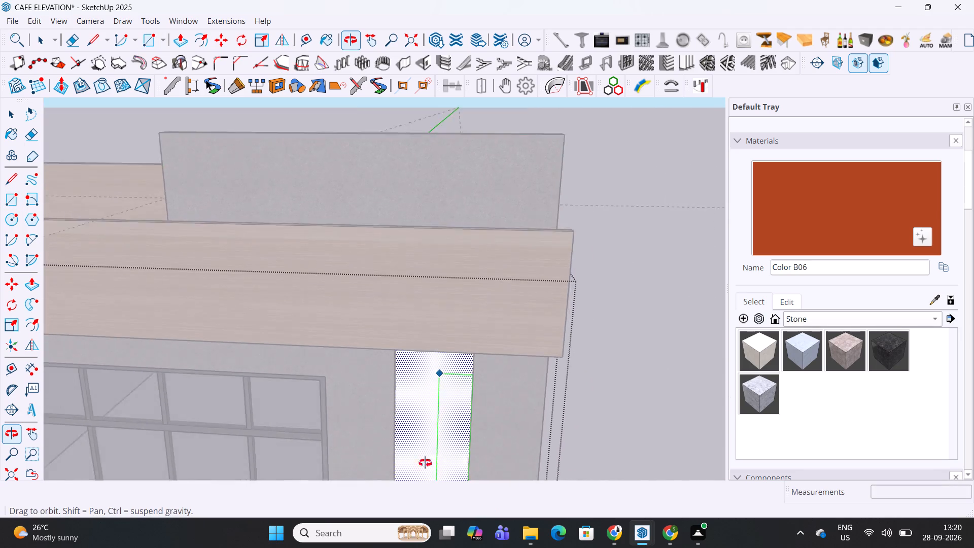
middle_drag(425, 463, 84, 517)
scroll(327, 337, up, 5)
scroll(367, 322, down, 3)
shift+middle_drag(425, 326, 339, 349)
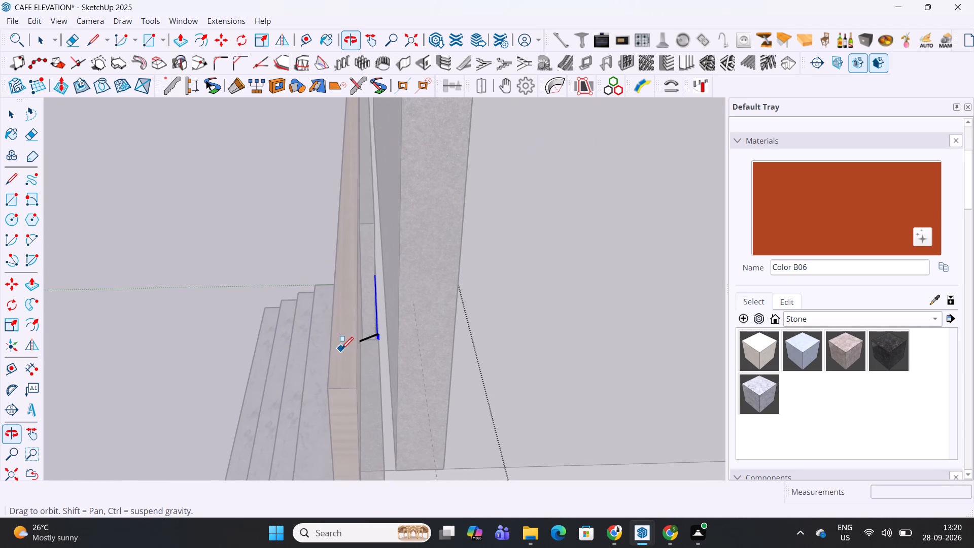
scroll(386, 345, up, 4)
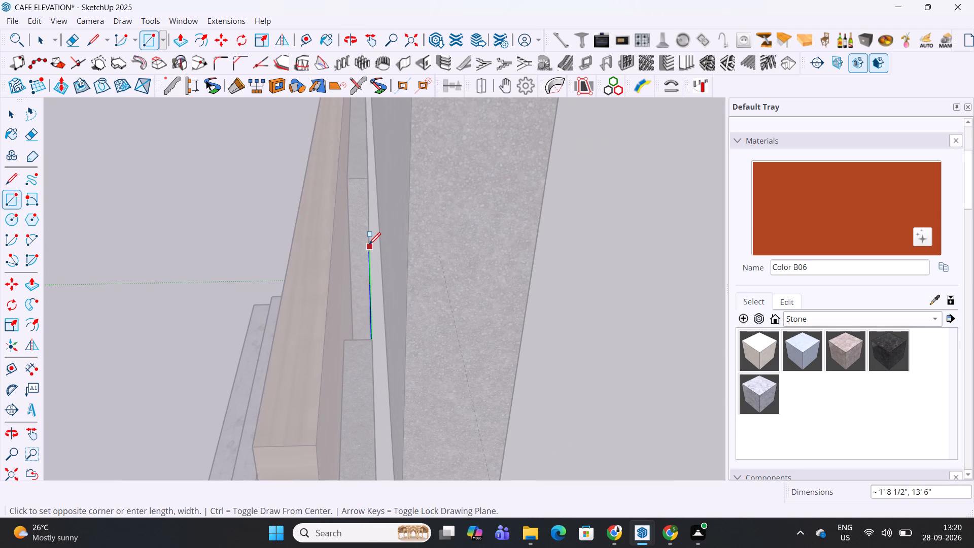
middle_drag(370, 214, 387, 312)
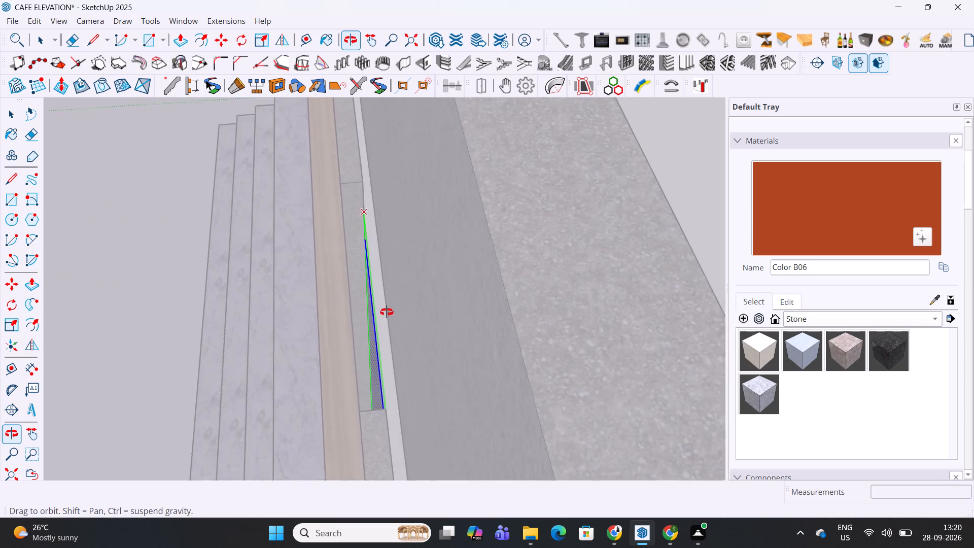
middle_drag(387, 312, 463, 383)
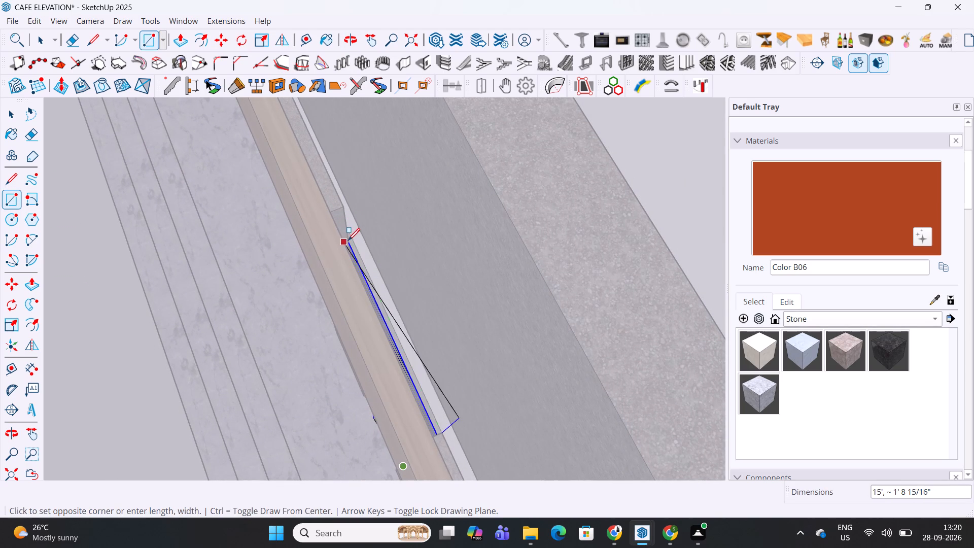
scroll(347, 243, up, 10)
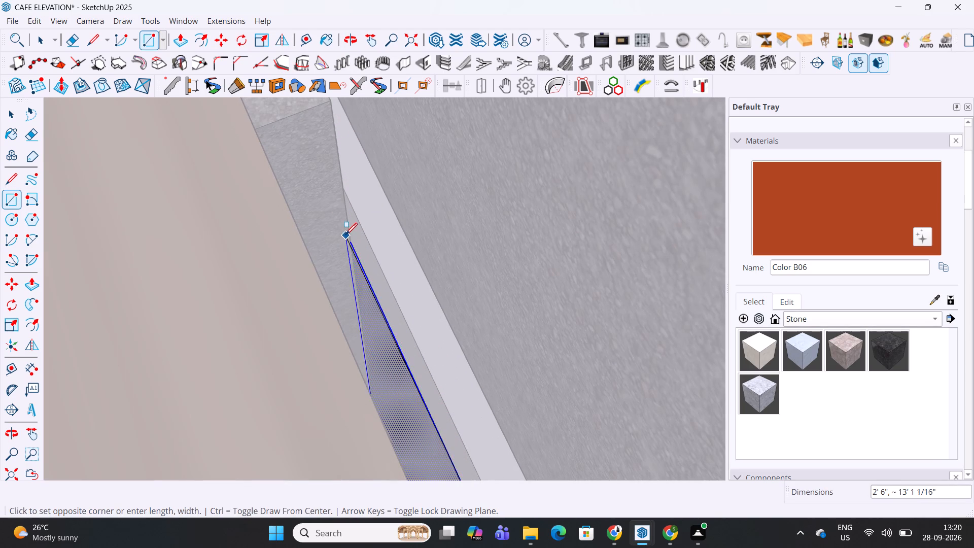
click(351, 244)
scroll(351, 244, down, 20)
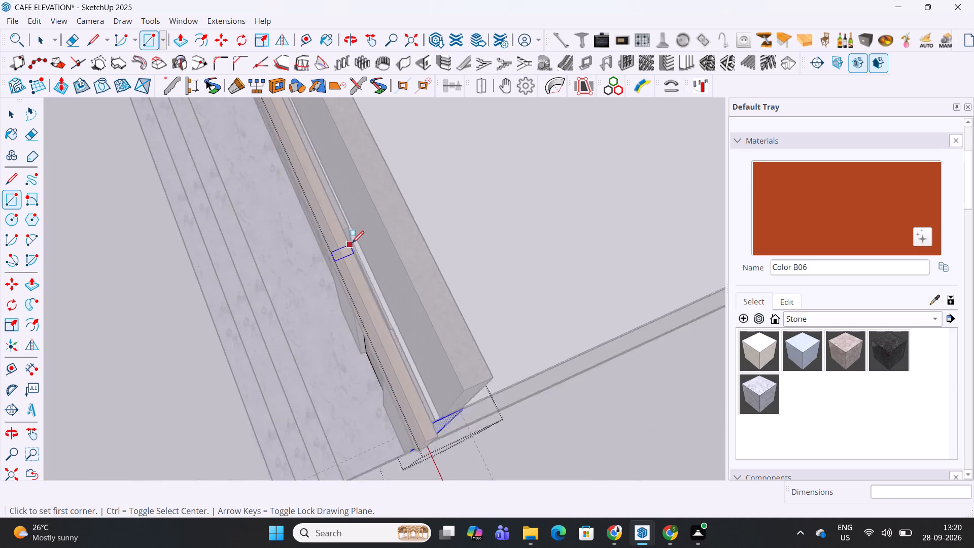
scroll(352, 244, down, 9)
middle_drag(315, 317, 616, 142)
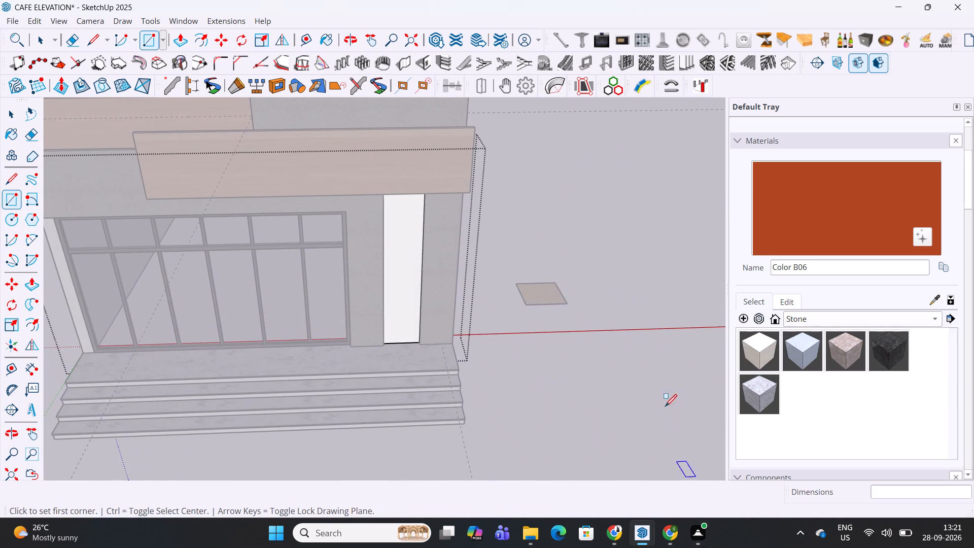
key(space)
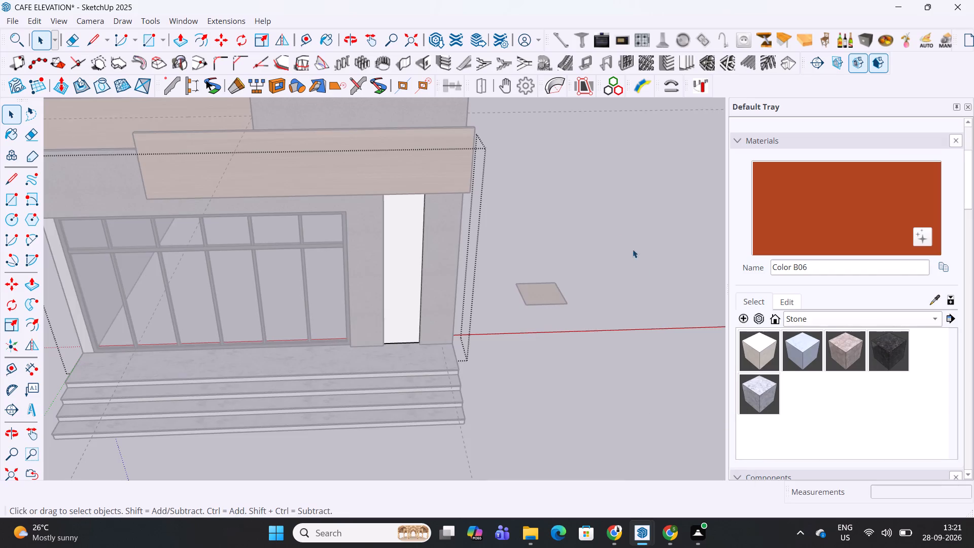
Paint the tall white recess face between the wall sections with Color B06 and close the wall group.
scroll(457, 215, up, 4)
click(865, 201)
click(387, 225)
key(space)
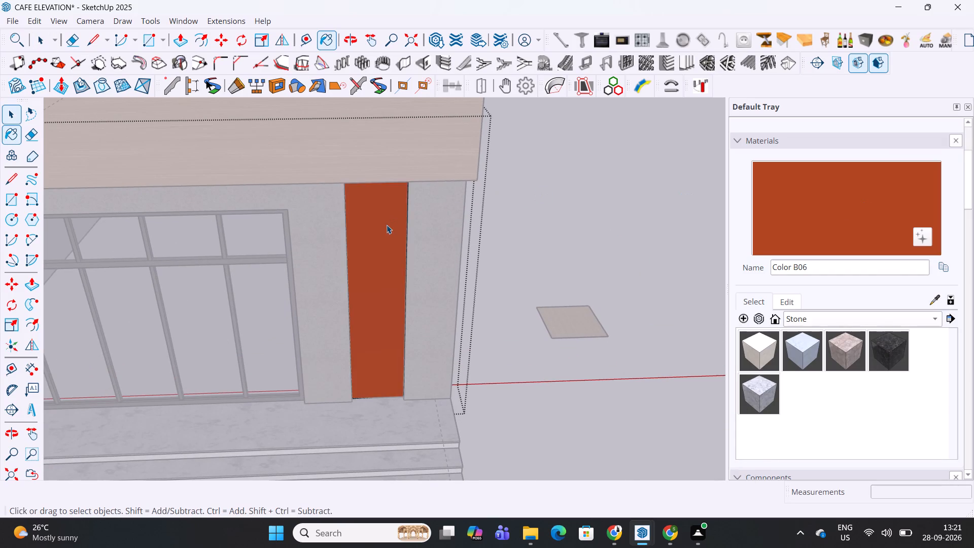
key(Escape)
Select all of the lattice panel's geometry on the ground and make it a group.
scroll(390, 228, down, 14)
scroll(437, 423, up, 4)
triple_click(450, 425)
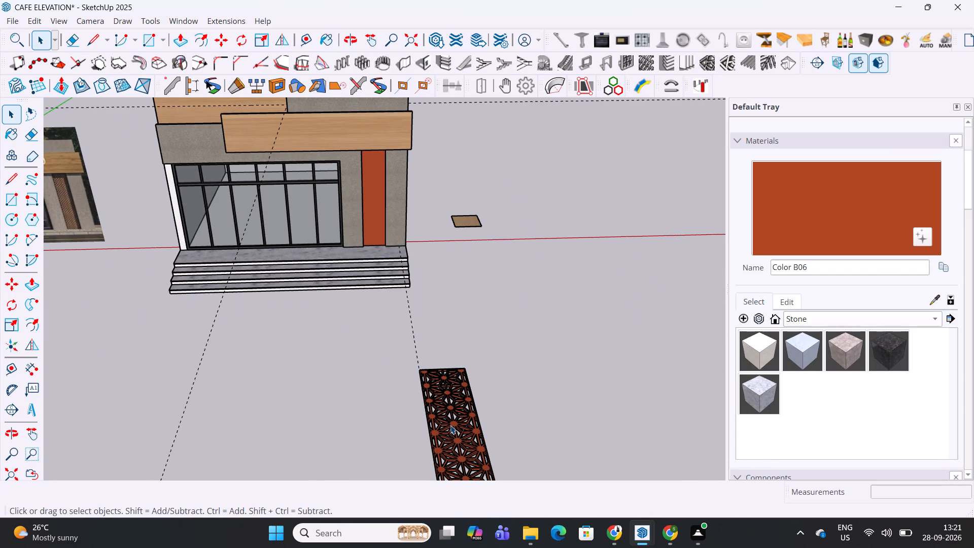
double_click(450, 425)
right_click(450, 425)
click(503, 263)
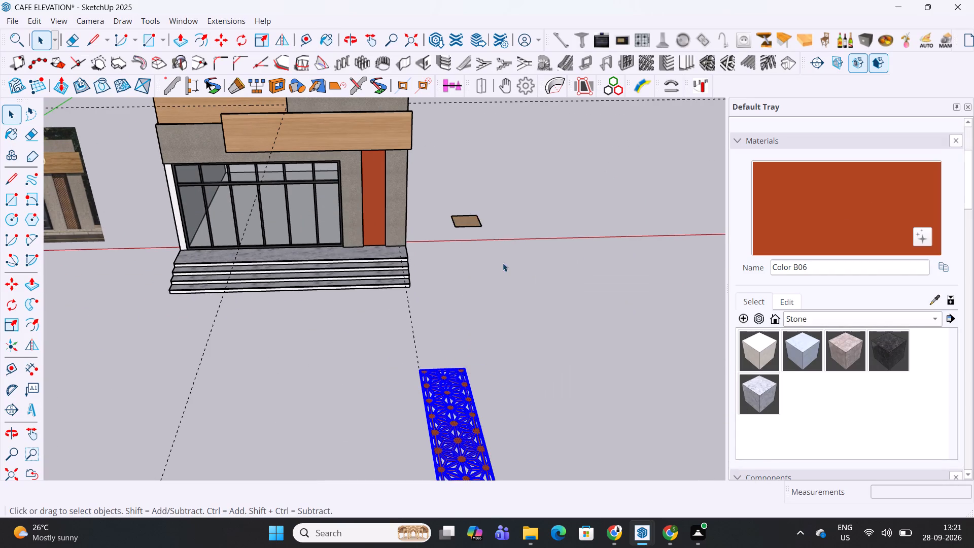
Rotate the lattice panel 90 degrees about its near bottom corner so it stands upright.
scroll(503, 263, down, 2)
middle_drag(436, 340, 729, 355)
scroll(633, 254, up, 16)
shift+middle_drag(610, 283, 481, 329)
middle_drag(494, 346, 536, 284)
key(q)
scroll(680, 384, up, 5)
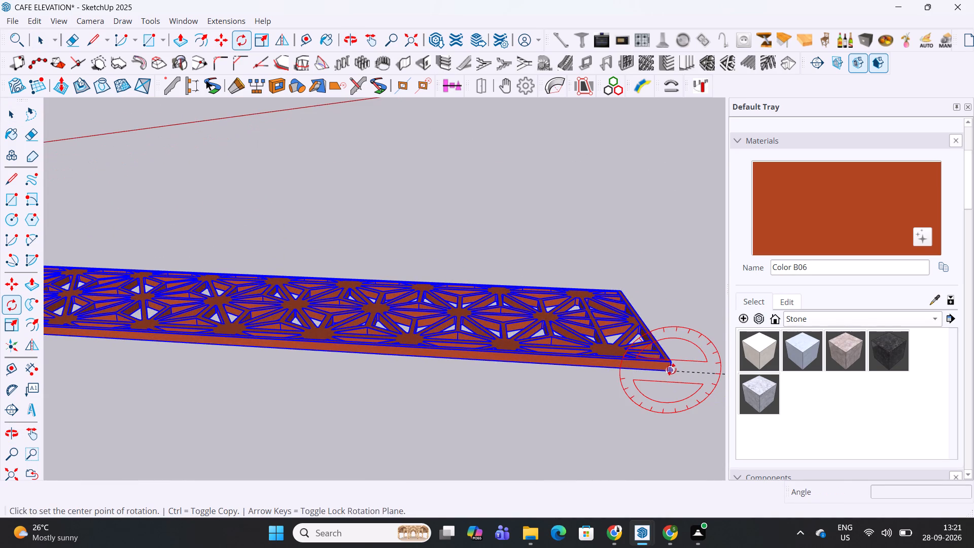
click(671, 369)
click(588, 369)
text(90)
key(Return)
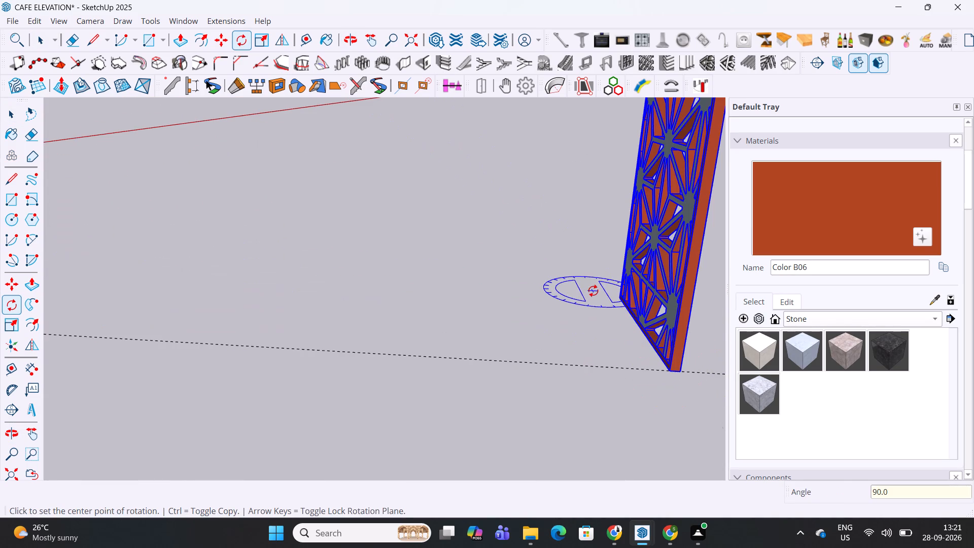
Move the upright lattice panel by its bottom corner into the bottom corner of the facade's orange recess.
key(m)
click(669, 372)
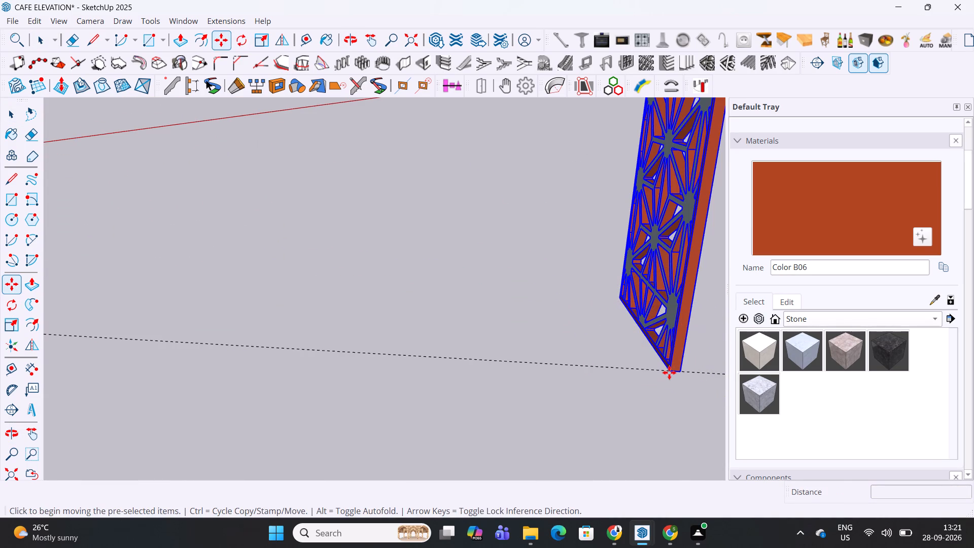
scroll(669, 372, down, 19)
scroll(342, 277, up, 13)
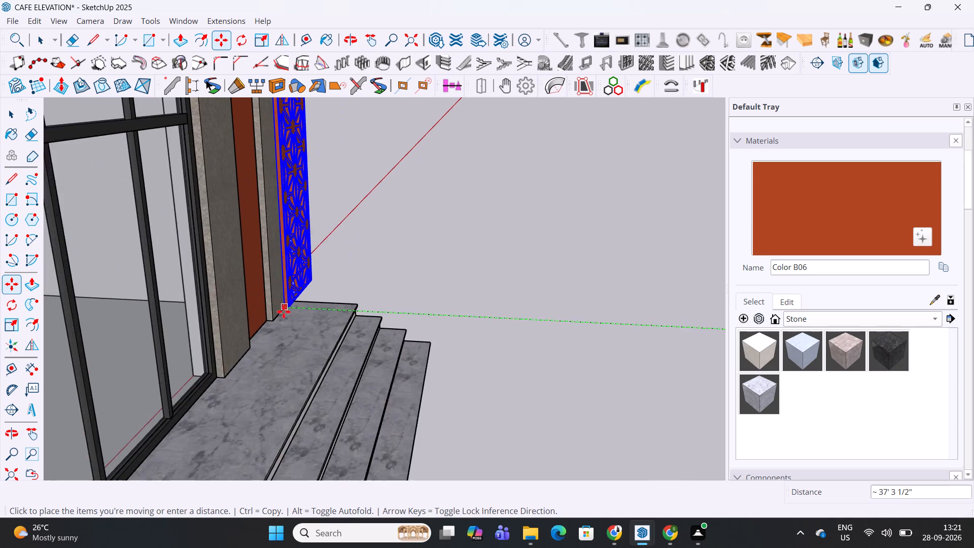
scroll(284, 312, up, 3)
middle_drag(282, 314, 0, 365)
scroll(263, 258, up, 9)
middle_drag(122, 257, 309, 342)
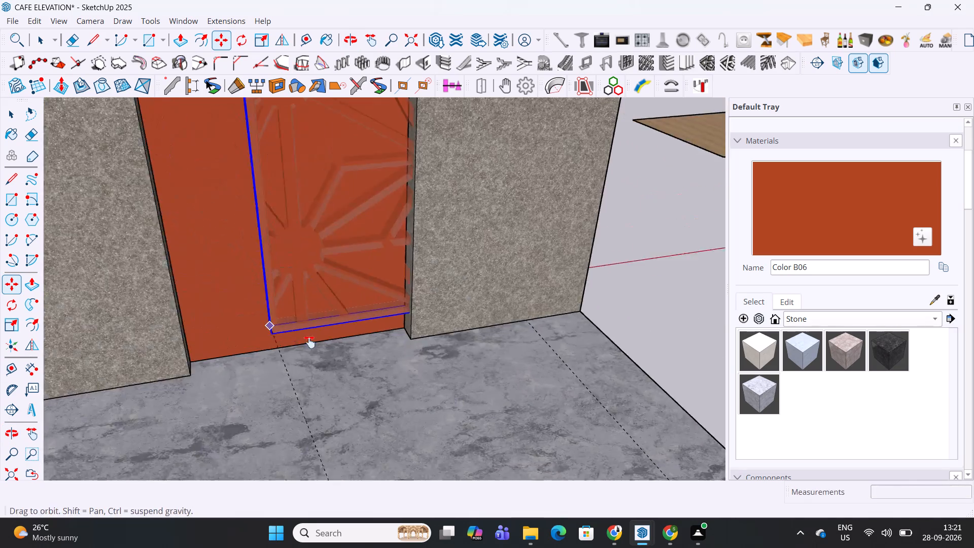
middle_drag(309, 342, 346, 358)
scroll(330, 370, up, 4)
middle_drag(316, 377, 184, 365)
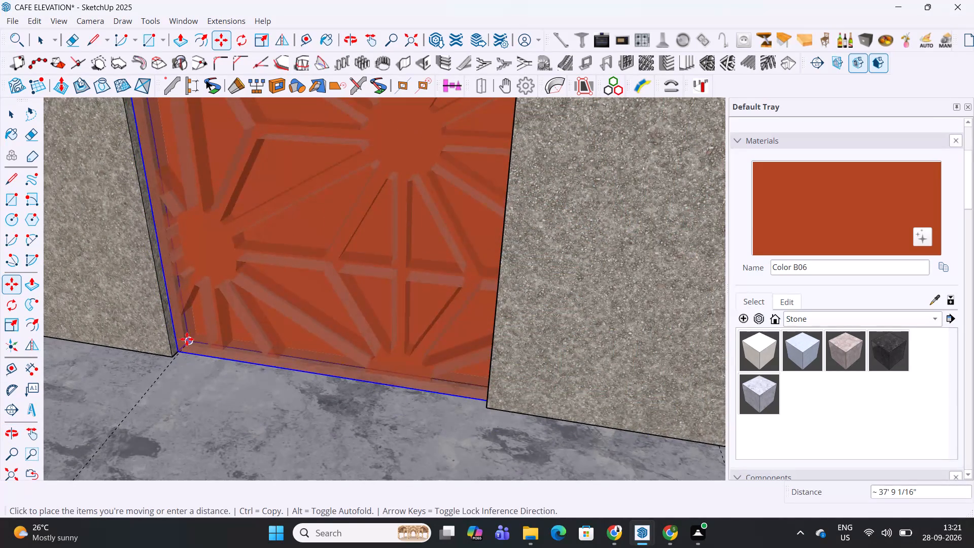
click(187, 339)
Hide the front wood sign board covering the top of the lattice recess.
scroll(276, 354, down, 20)
scroll(276, 354, down, 6)
middle_drag(364, 250, 366, 357)
middle_drag(364, 359, 380, 374)
key(space)
click(352, 348)
right_click(352, 348)
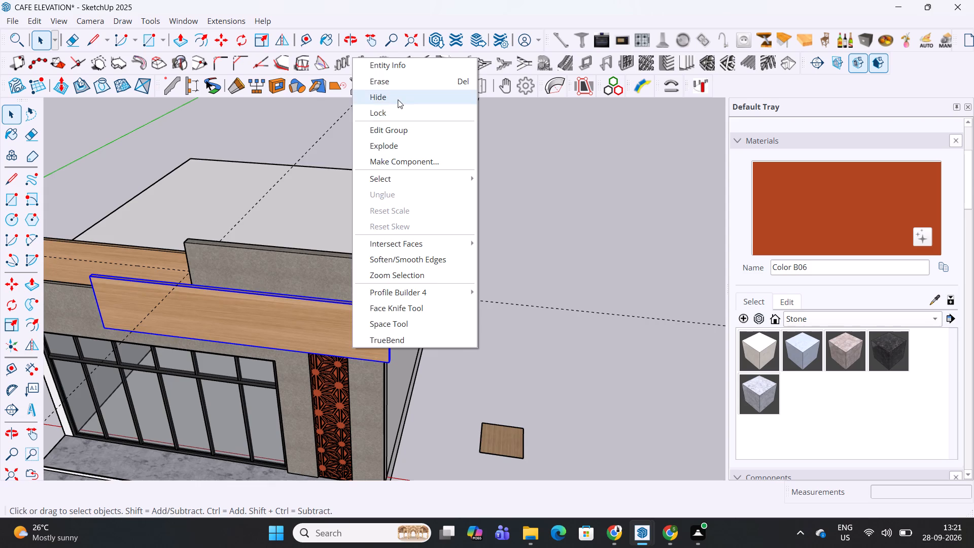
click(398, 99)
Scale the lattice panel uniformly to about 0.88 so its top drops below the recess's upper edge.
middle_drag(306, 306, 437, 315)
scroll(414, 331, up, 4)
click(410, 308)
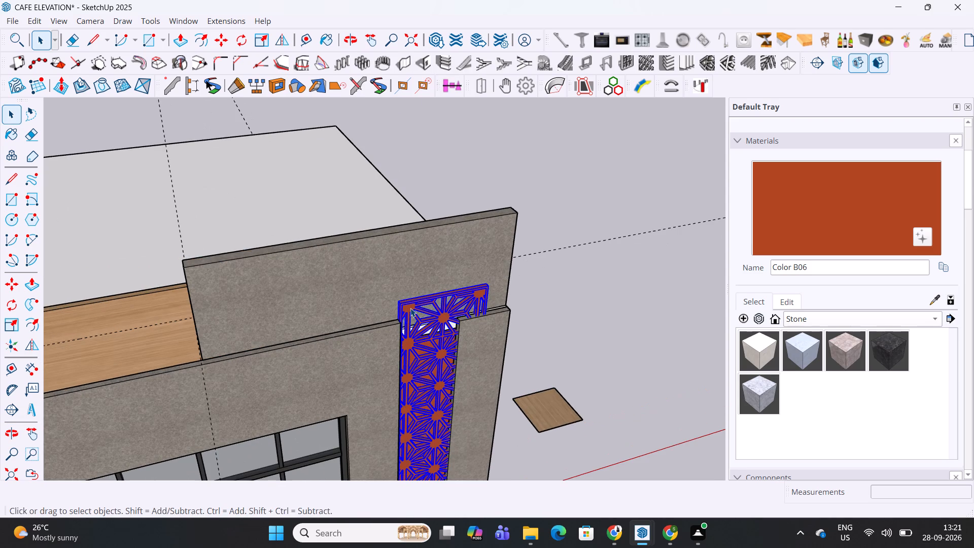
key(s)
scroll(478, 295, up, 5)
click(500, 283)
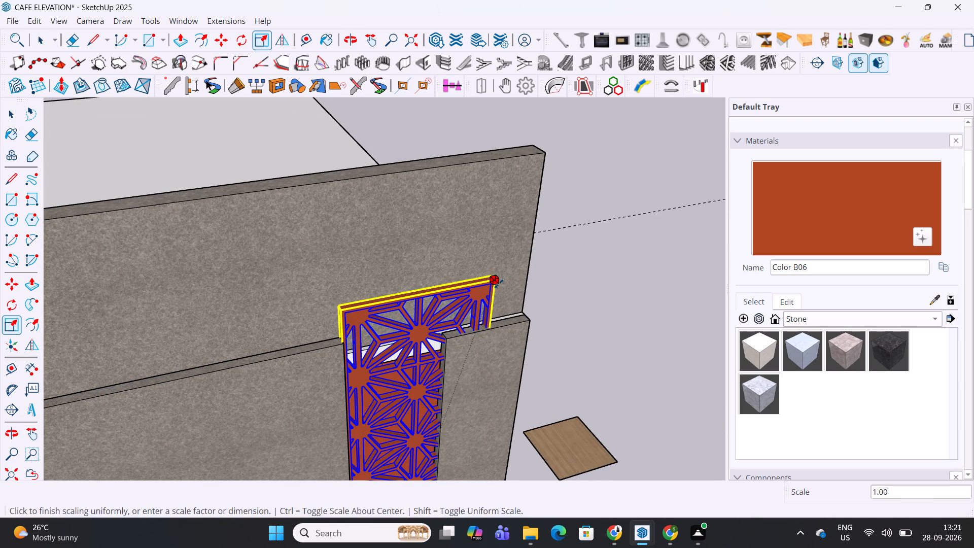
click(450, 338)
Scale the lattice panel's width to about 0.77 along the red axis to fit between the recess sides.
scroll(458, 339, down, 3)
shift+middle_drag(456, 392, 390, 228)
middle_drag(388, 297, 348, 403)
key(s)
scroll(400, 350, up, 5)
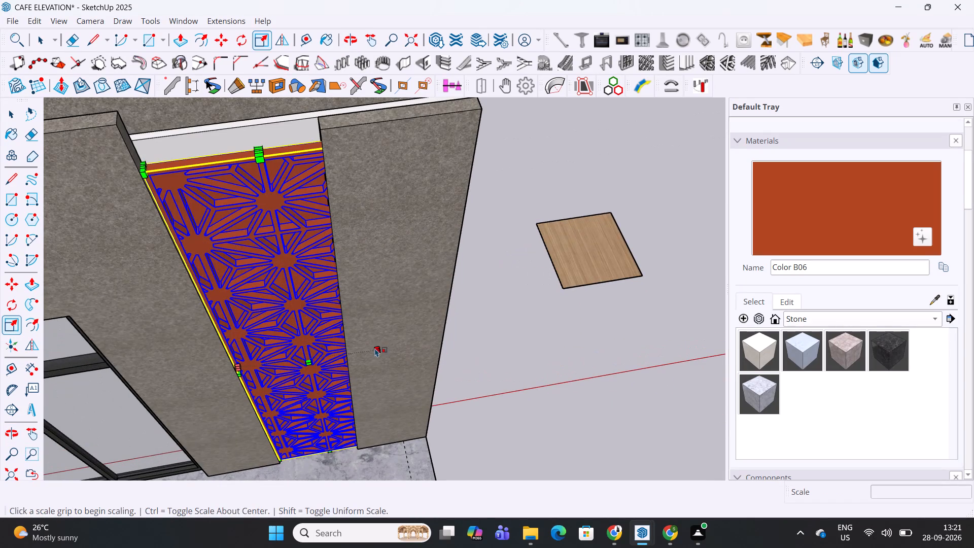
click(377, 345)
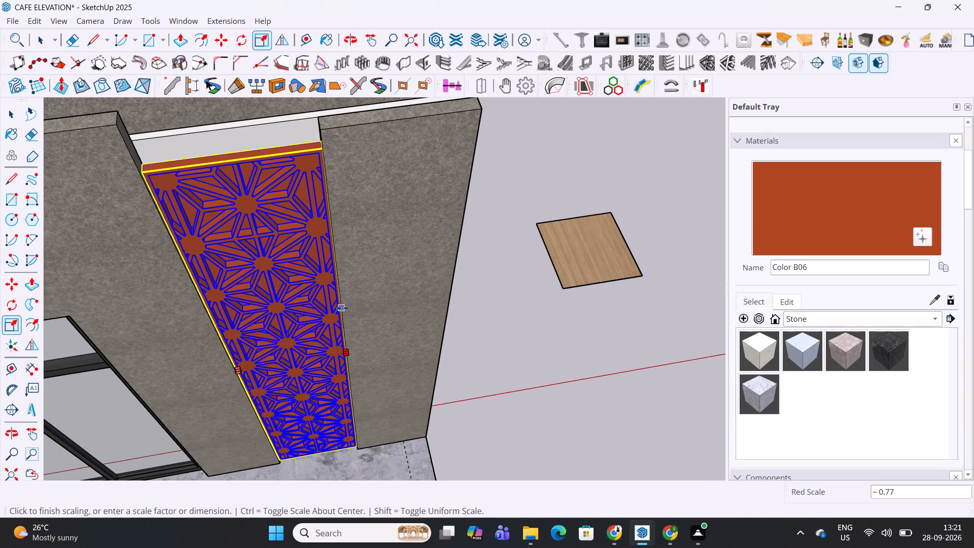
click(342, 300)
Stretch the lattice panel's height by about 1.07 up to the top of the facade wall.
middle_drag(350, 249, 396, 356)
scroll(306, 292, up, 5)
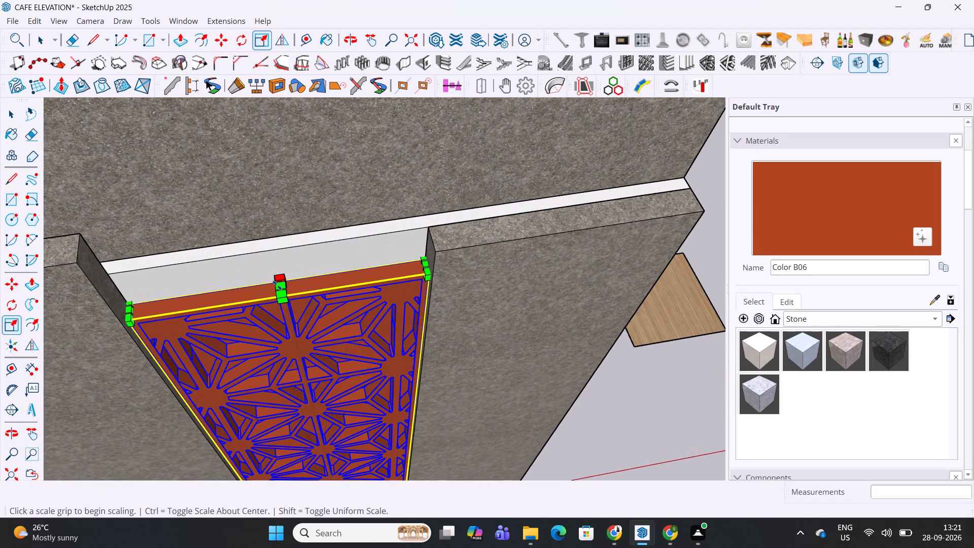
click(277, 287)
click(76, 269)
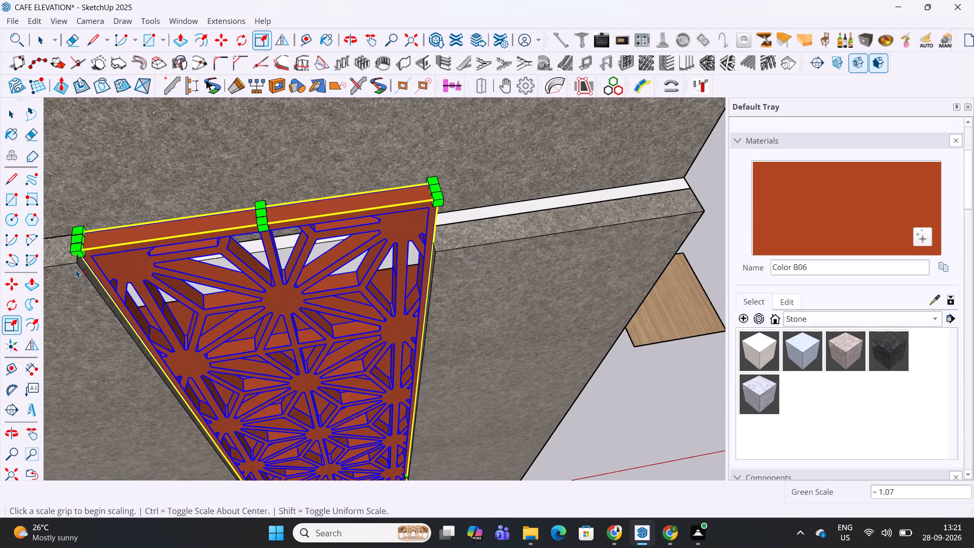
key(space)
scroll(77, 269, down, 7)
click(549, 192)
scroll(549, 191, down, 7)
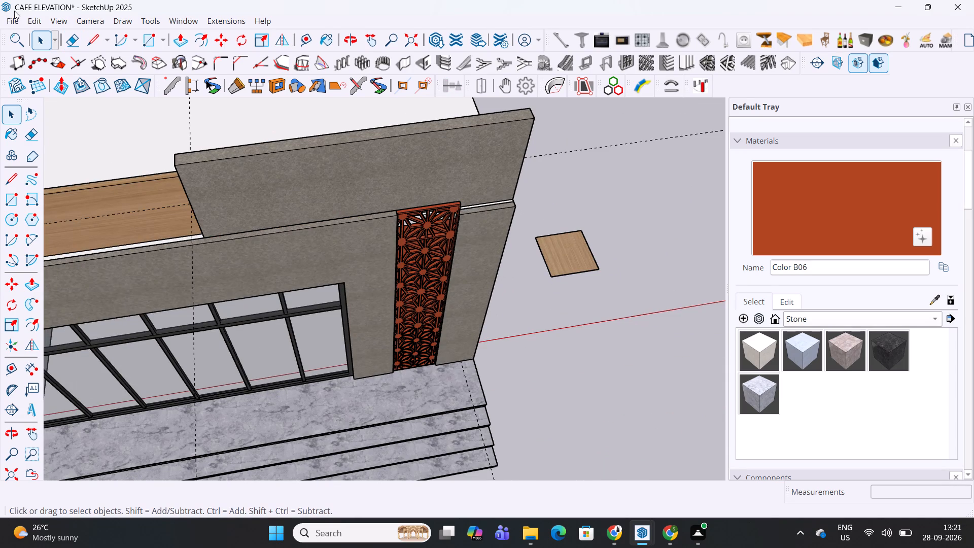
Unhide the front wood sign board.
click(32, 21)
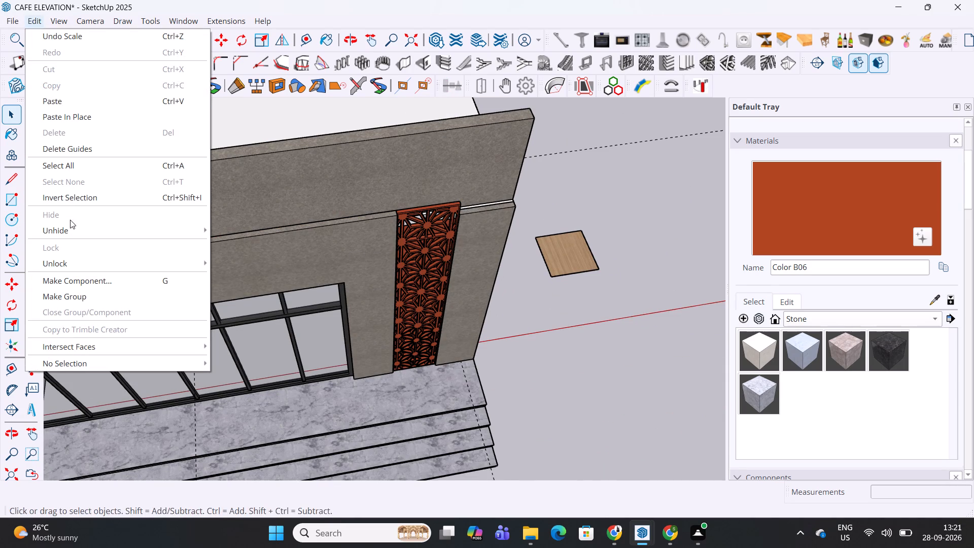
click(69, 227)
click(241, 260)
click(618, 361)
Select the fitted lattice panel in the facade recess below the wood sign board.
scroll(437, 279, down, 5)
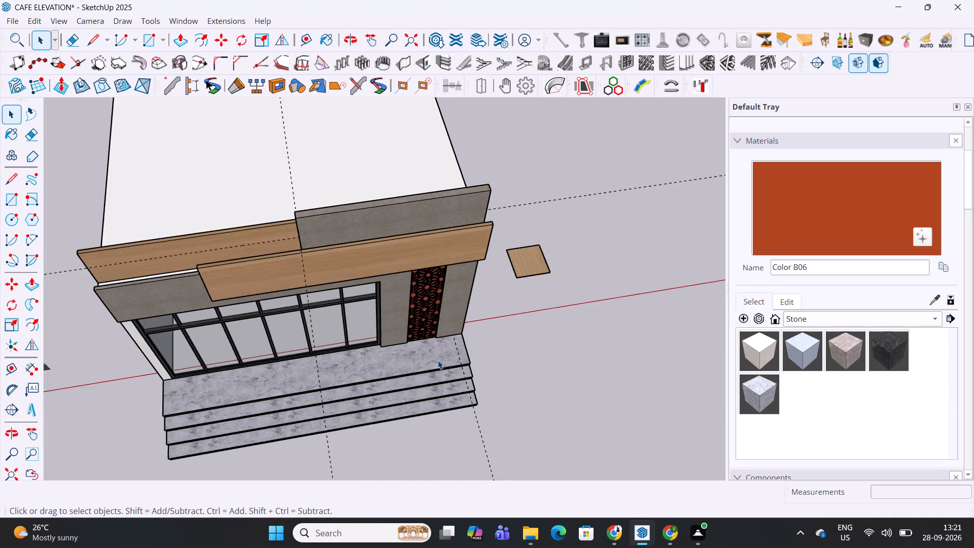
middle_drag(438, 360, 387, 141)
scroll(424, 230, up, 10)
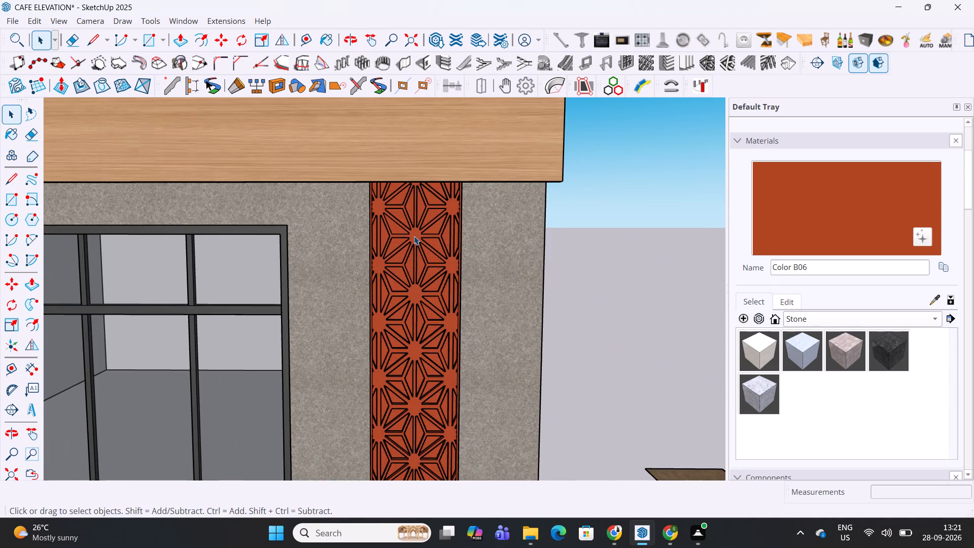
click(414, 236)
scroll(414, 236, down, 4)
shift+middle_drag(413, 292, 404, 243)
middle_drag(415, 310, 384, 356)
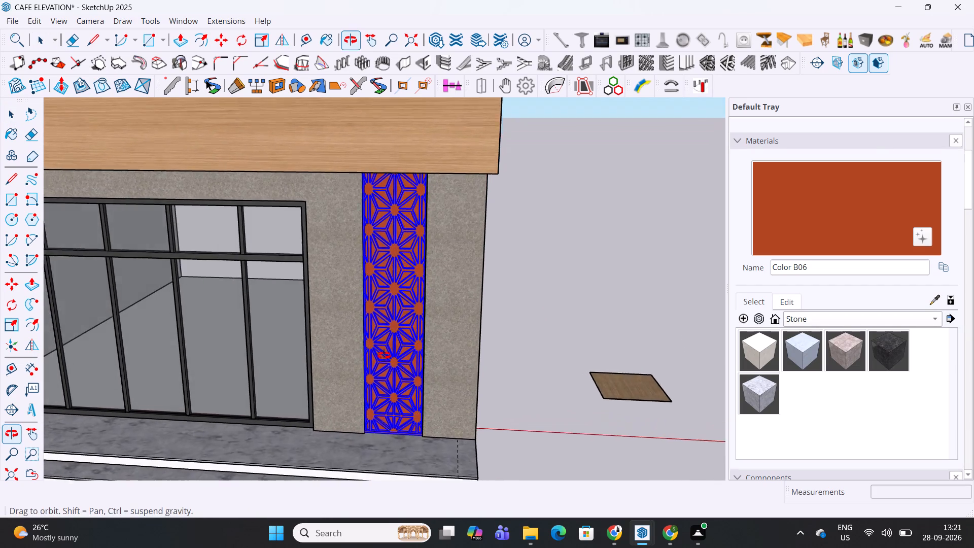
Scale the lattice panel's height from its bottom edge to about 0.73 along the green axis, keeping its top in place.
middle_drag(384, 356, 382, 357)
key(s)
scroll(388, 408, up, 5)
scroll(394, 454, up, 5)
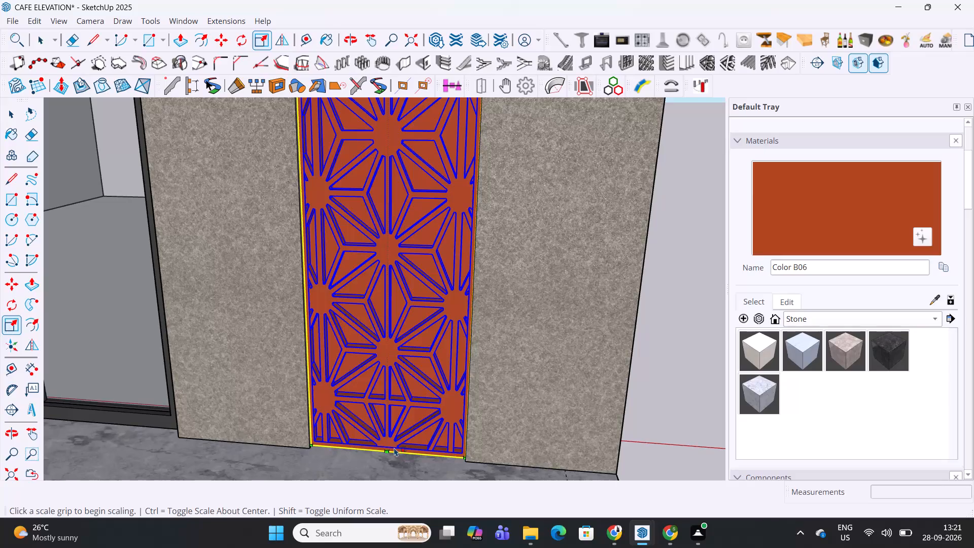
click(391, 446)
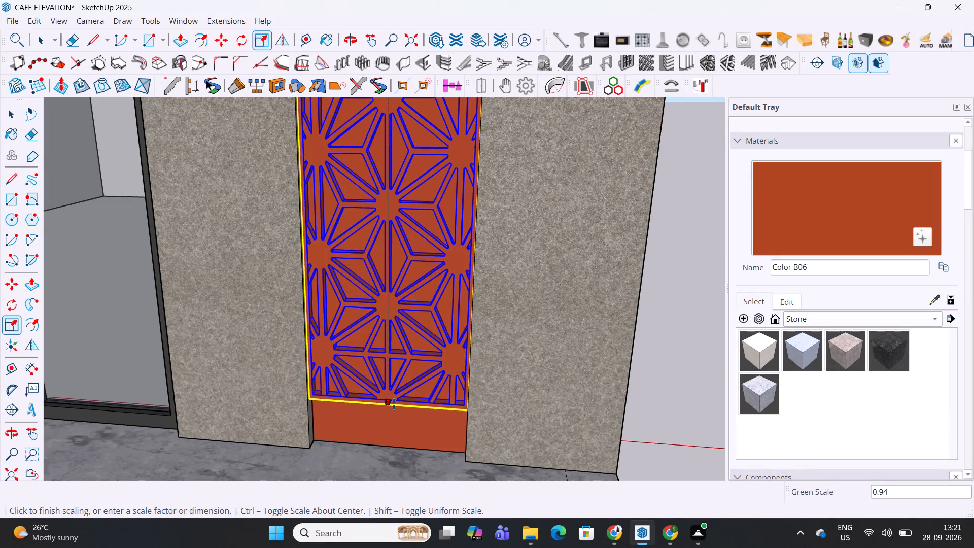
scroll(394, 404, down, 7)
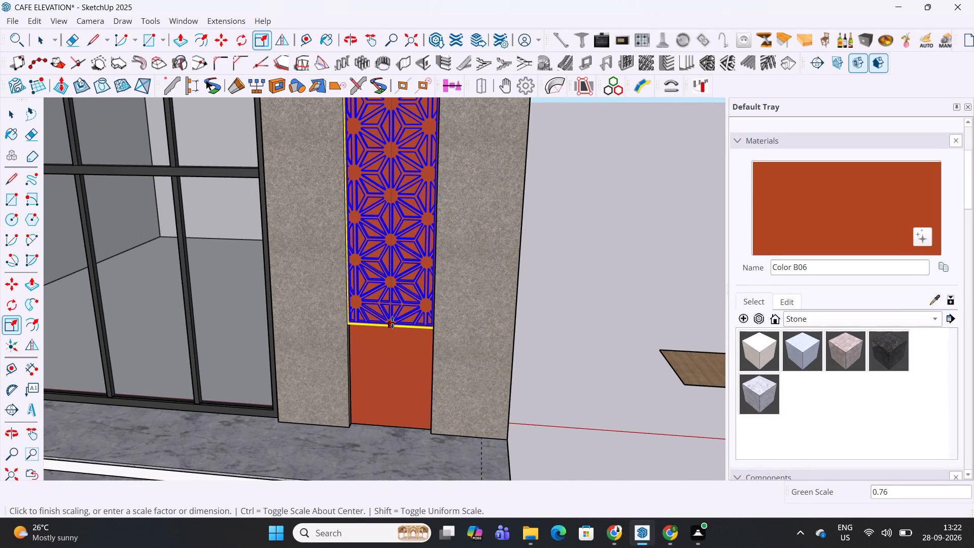
click(392, 312)
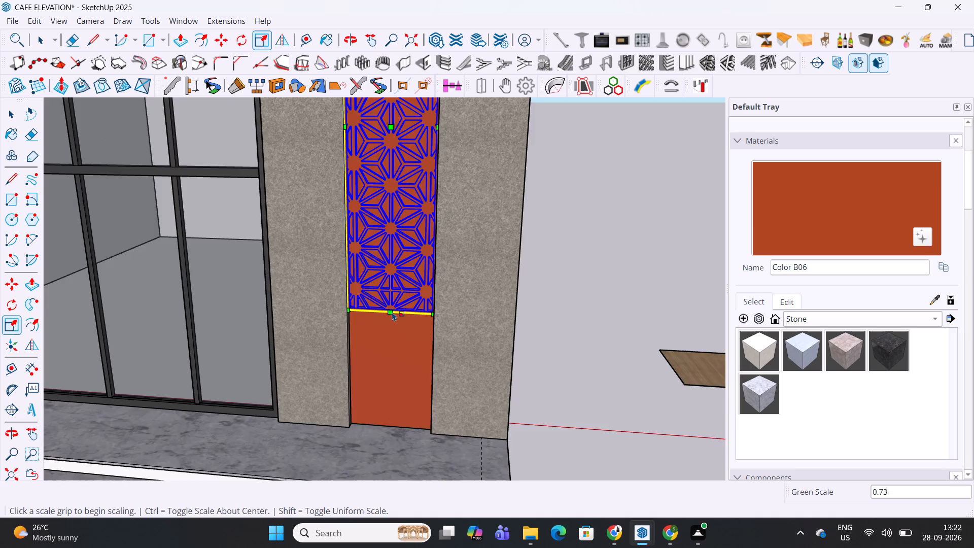
Shorten the lattice panel a little further by scaling its bottom edge upward.
scroll(392, 312, down, 5)
shift+middle_drag(392, 312, 389, 357)
middle_drag(389, 365, 423, 302)
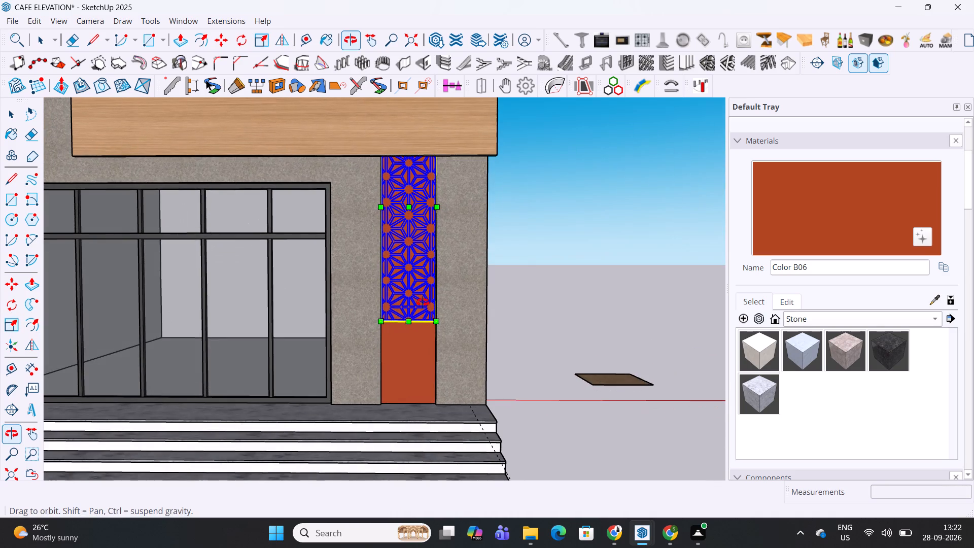
middle_drag(423, 302, 345, 337)
scroll(368, 345, up, 10)
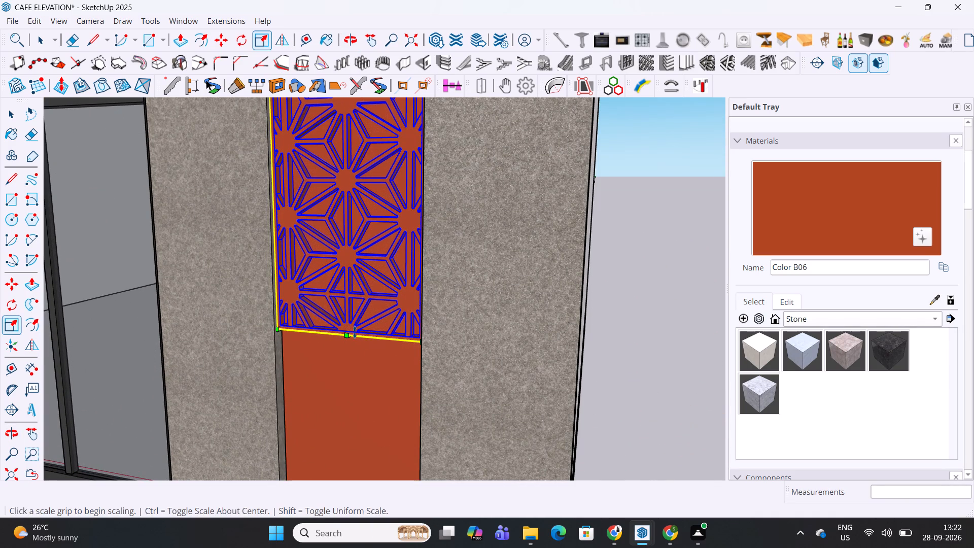
click(355, 332)
click(366, 275)
scroll(366, 275, down, 7)
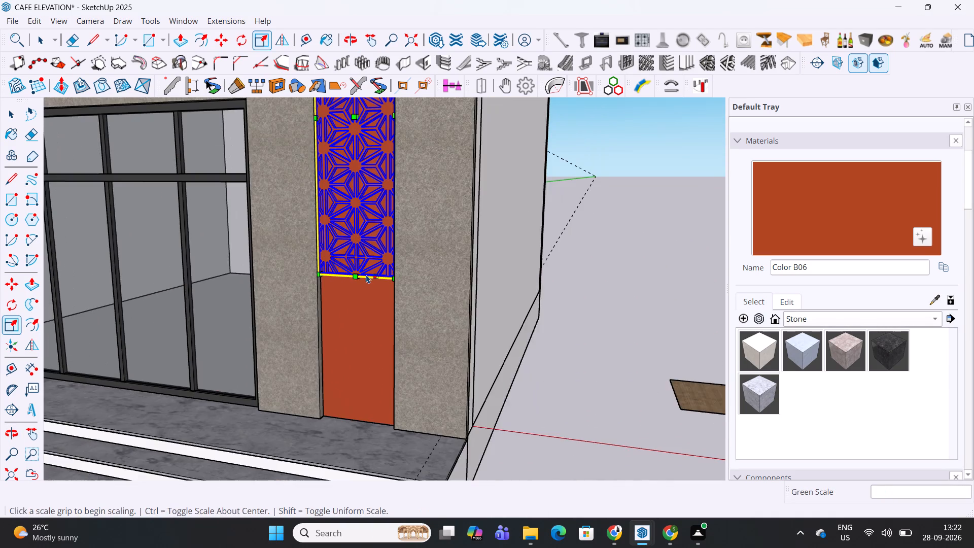
Copy the lattice panel straight down the recess by about 8' to fill the gap above the floor.
middle_drag(366, 275, 505, 284)
shift+middle_drag(437, 252, 356, 329)
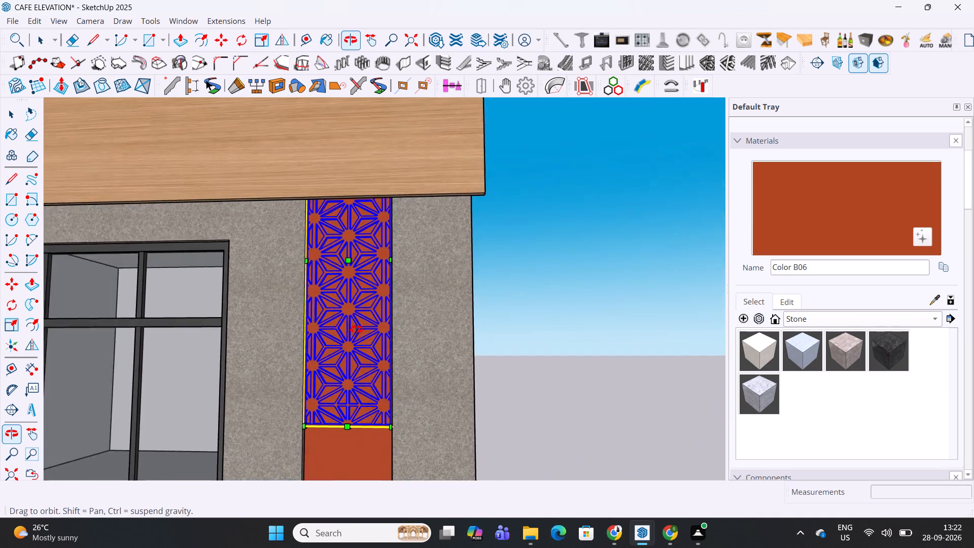
shift+middle_drag(356, 329, 315, 377)
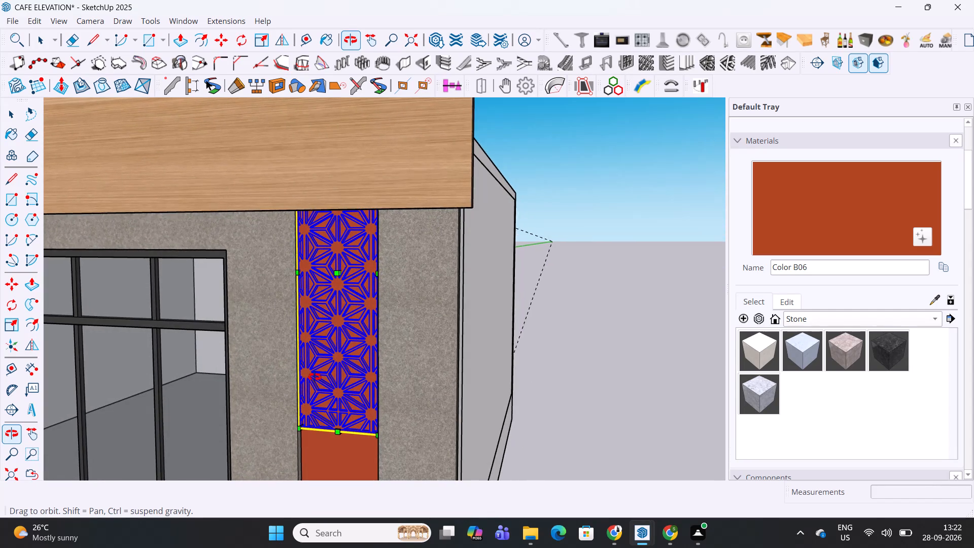
shift+middle_drag(315, 377, 322, 381)
shift+middle_drag(344, 394, 367, 282)
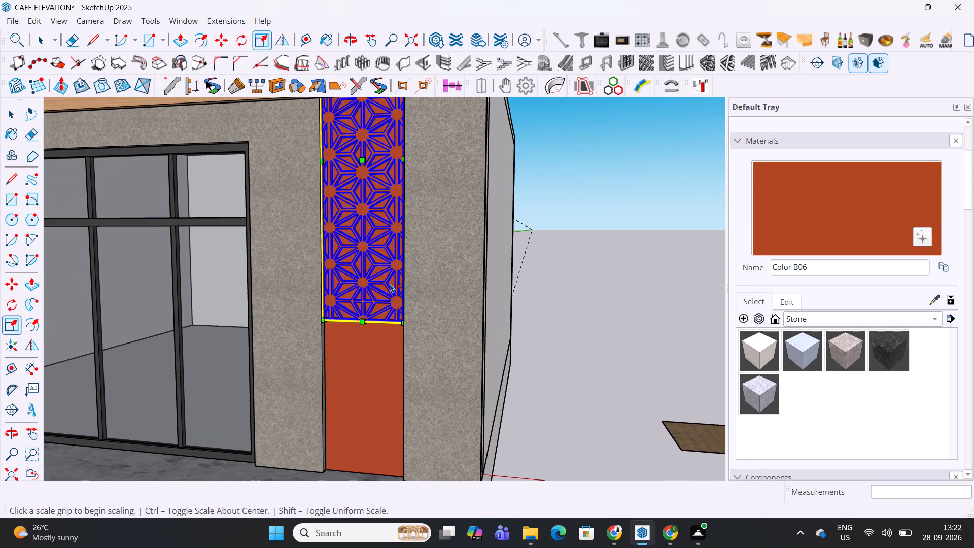
key(space)
key(m)
click(446, 204)
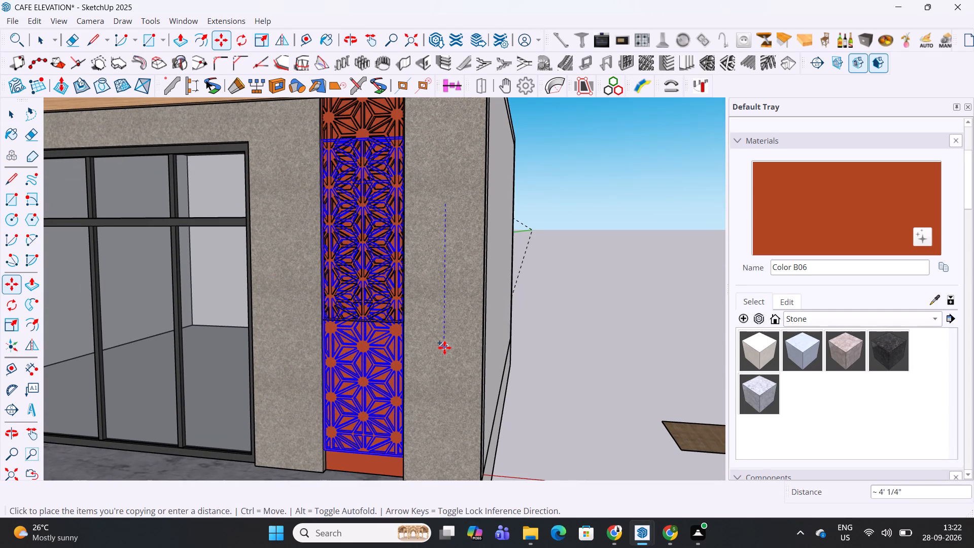
shift+middle_drag(444, 348, 465, 260)
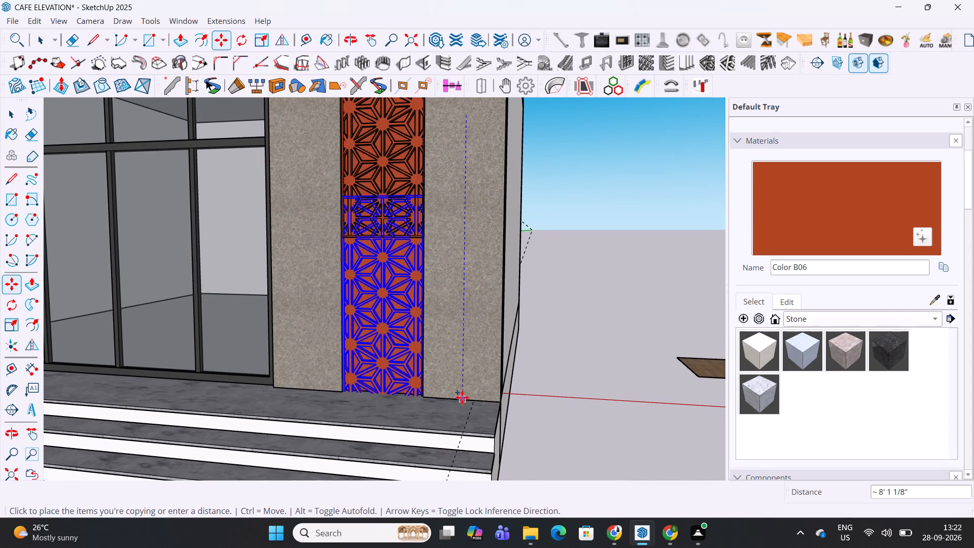
click(462, 405)
Move the copied lattice panel down about 1' 2", then nudge it about 7/16" to align its top edge with the upper panel's bottom edge.
scroll(437, 195, up, 10)
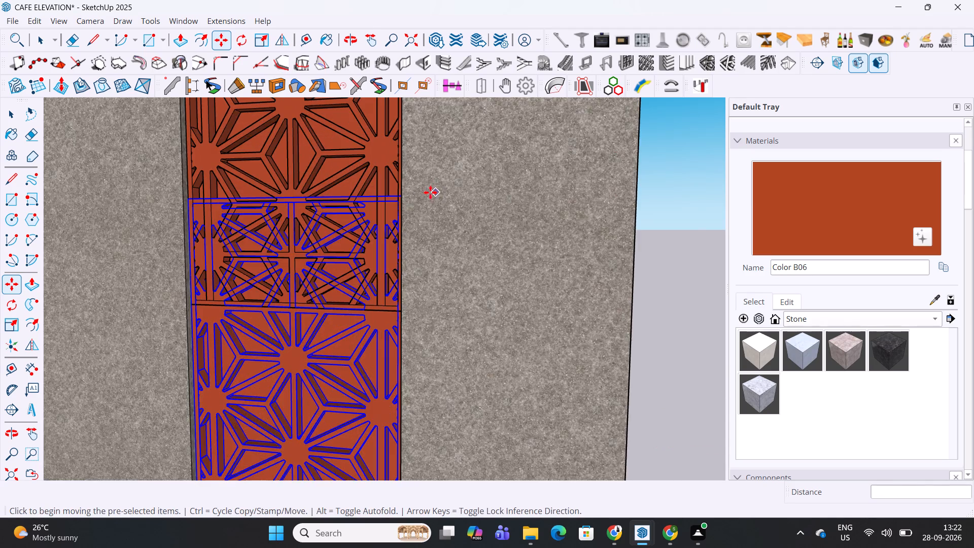
scroll(430, 192, up, 5)
click(376, 203)
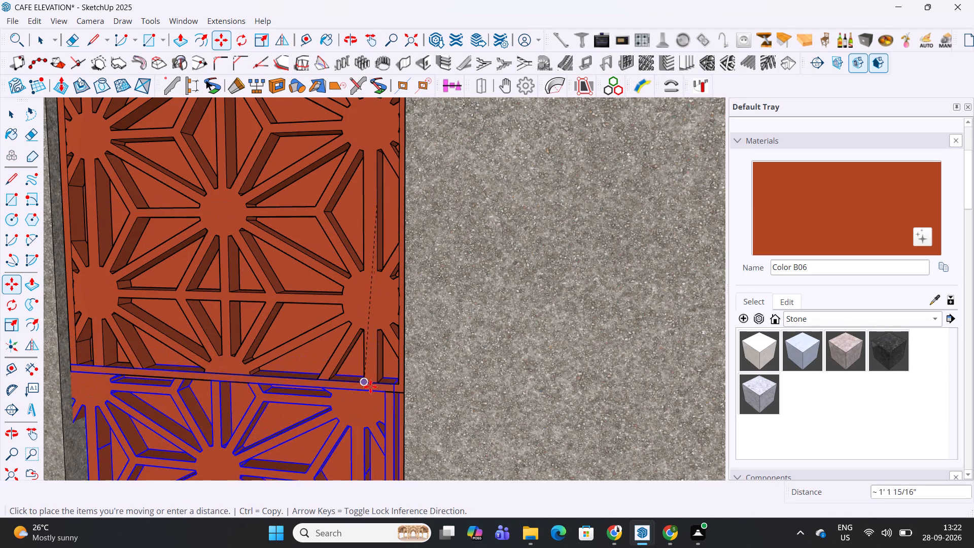
click(375, 390)
scroll(415, 288, down, 7)
scroll(314, 329, up, 8)
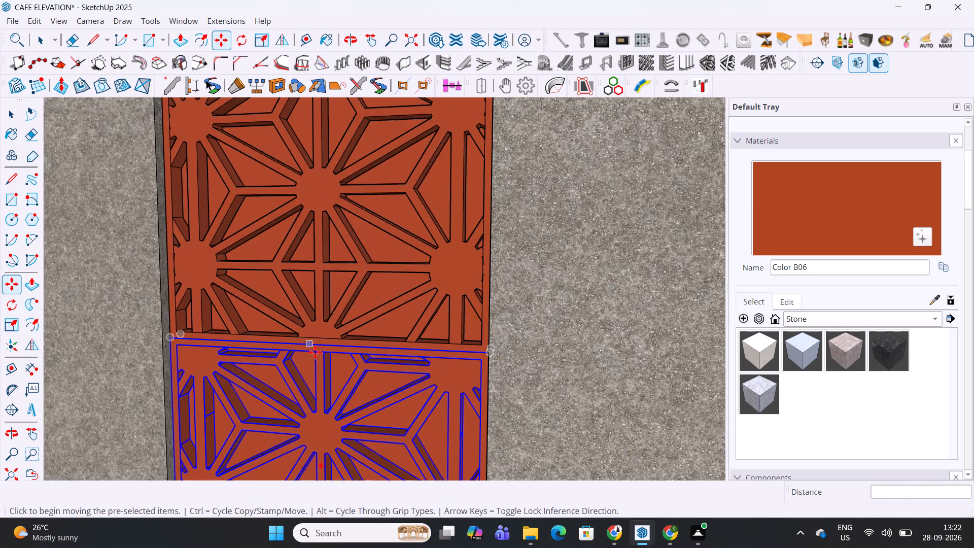
scroll(315, 352, up, 9)
middle_click(324, 351)
click(334, 354)
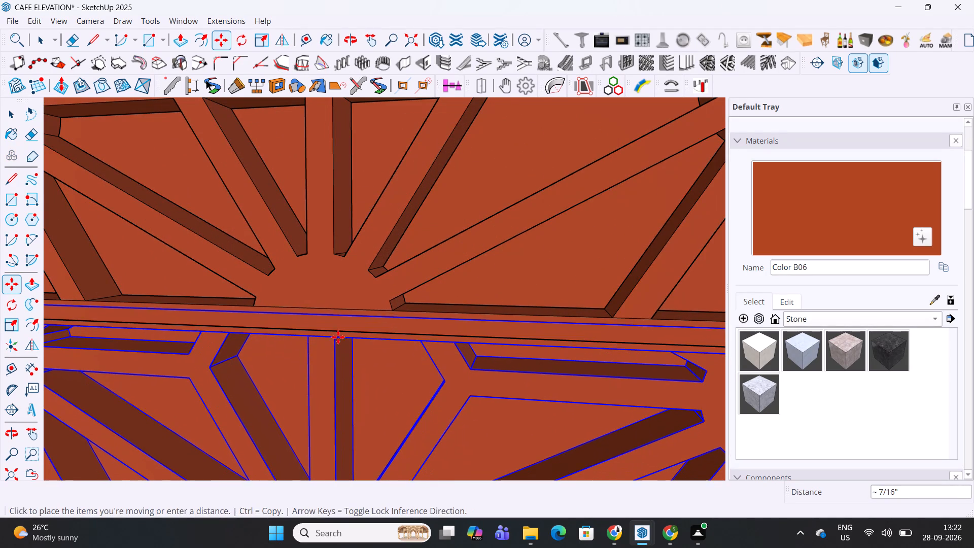
click(338, 331)
scroll(341, 328, down, 20)
scroll(341, 328, down, 4)
key(space)
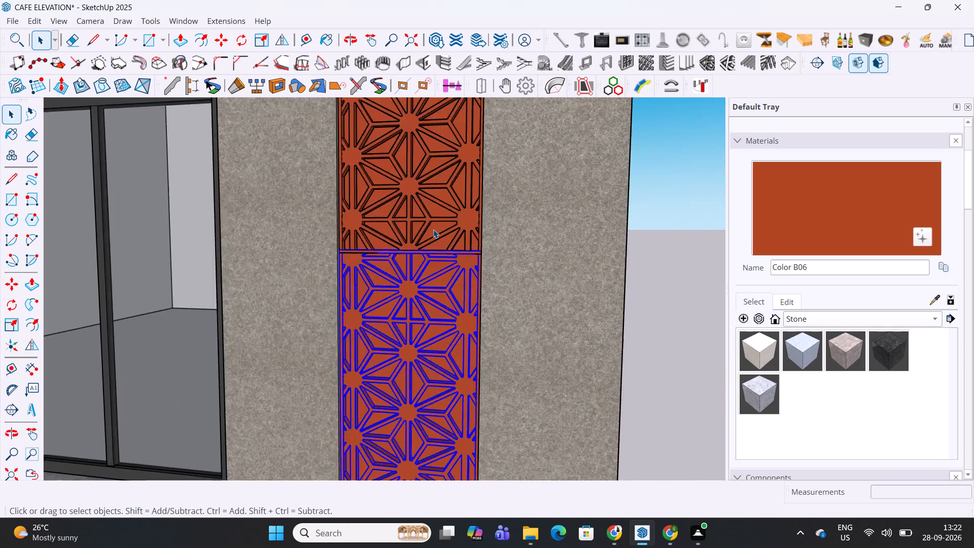
Examine how the two stacked lattice panels sit in the recess relative to the sign board and the steps.
scroll(433, 229, down, 8)
click(613, 252)
scroll(483, 288, up, 4)
scroll(424, 286, down, 12)
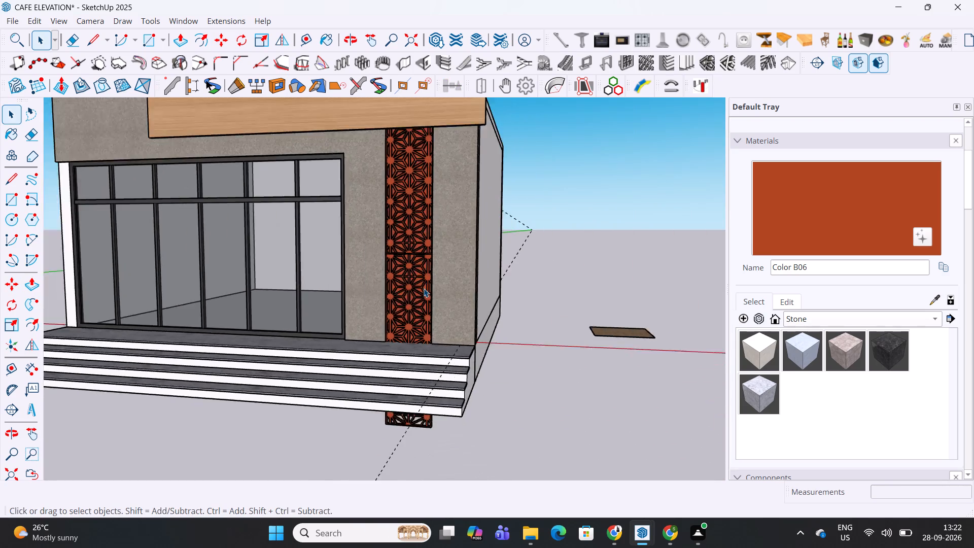
scroll(424, 288, down, 1)
middle_drag(397, 260, 454, 265)
middle_click(454, 265)
click(547, 254)
scroll(450, 347, up, 4)
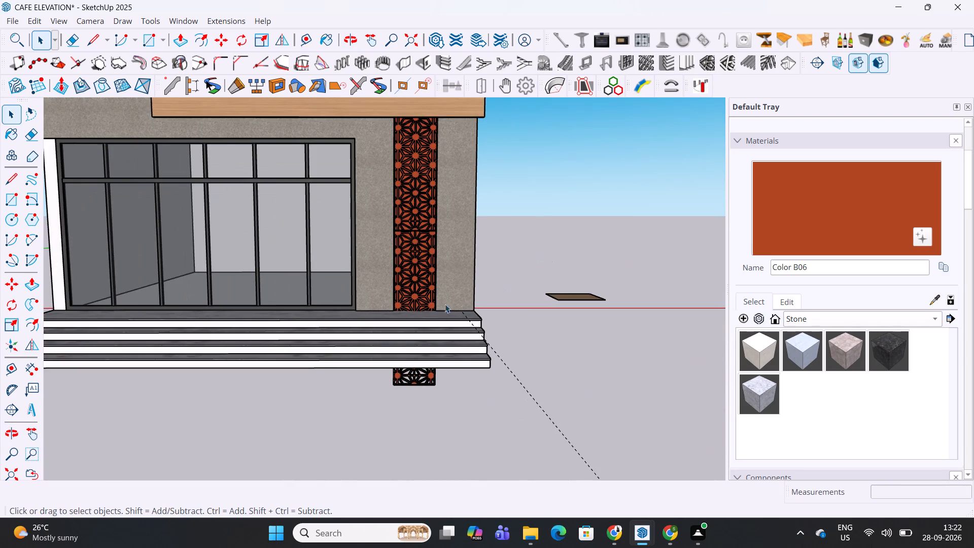
shift+middle_drag(444, 294, 455, 379)
scroll(383, 291, up, 2)
click(449, 250)
scroll(449, 250, down, 2)
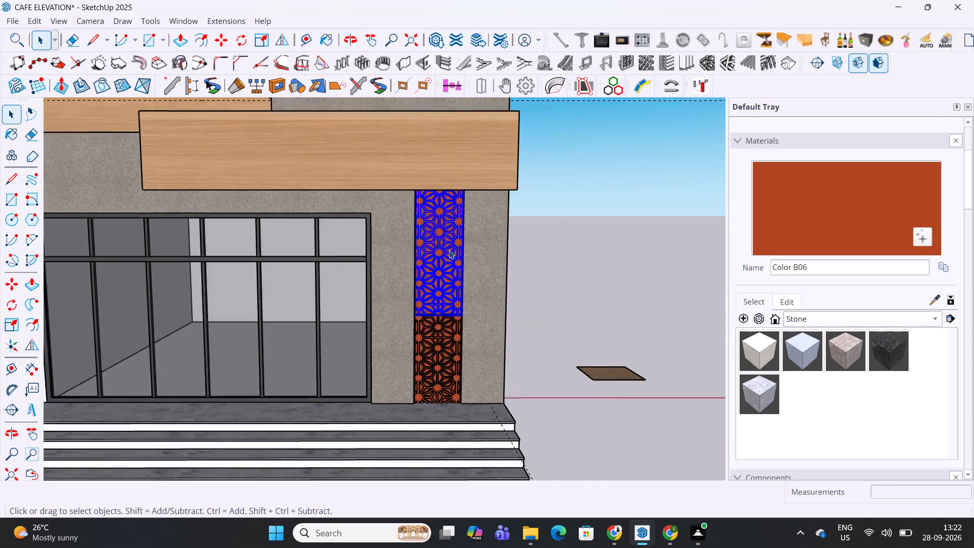
Hide the front wood sign board.
scroll(449, 250, down, 2)
middle_drag(449, 250, 185, 394)
click(366, 251)
right_click(366, 251)
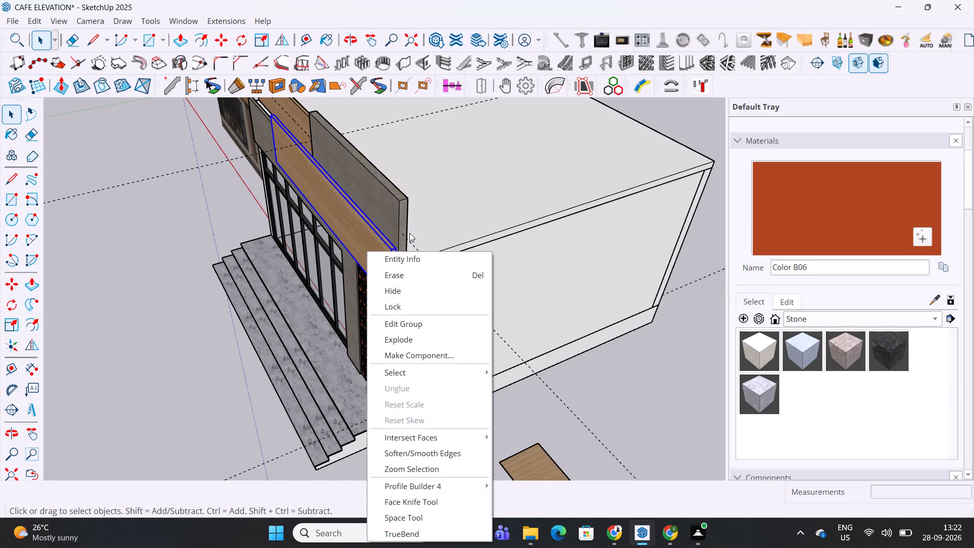
click(397, 289)
Select both lattice panels and move them up the recess by about 5' 4".
middle_drag(342, 272, 559, 168)
scroll(464, 179, up, 4)
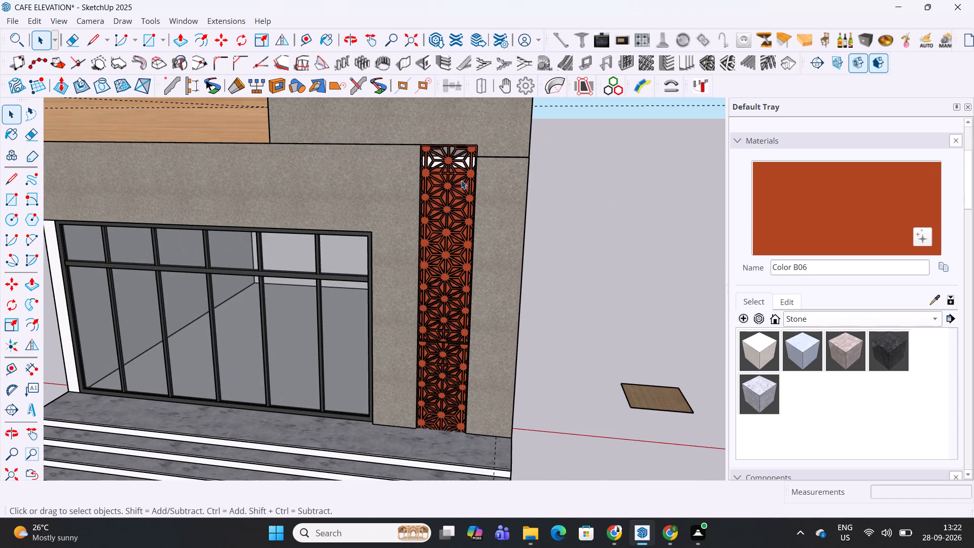
click(448, 186)
ctrl+click(445, 352)
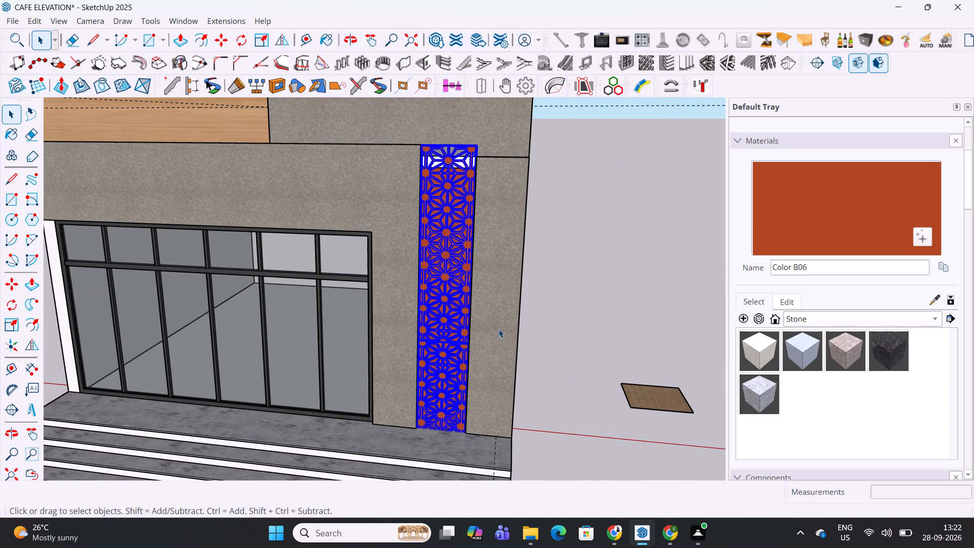
key(m)
click(500, 331)
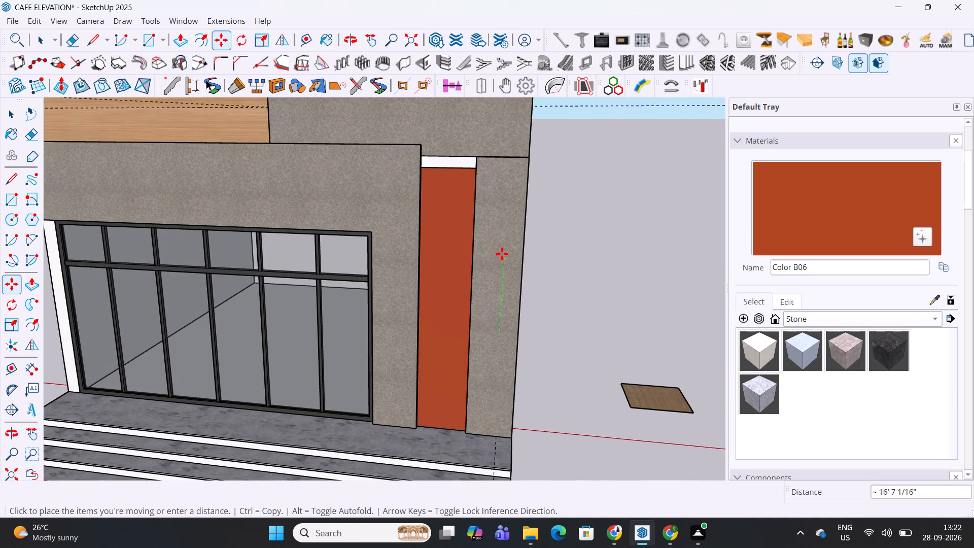
click(500, 219)
Move both lattice panels down about 9 1/2" so their bottom corner meets the floor of the recess.
scroll(450, 361, up, 11)
shift+middle_drag(457, 421, 456, 264)
scroll(504, 312, up, 5)
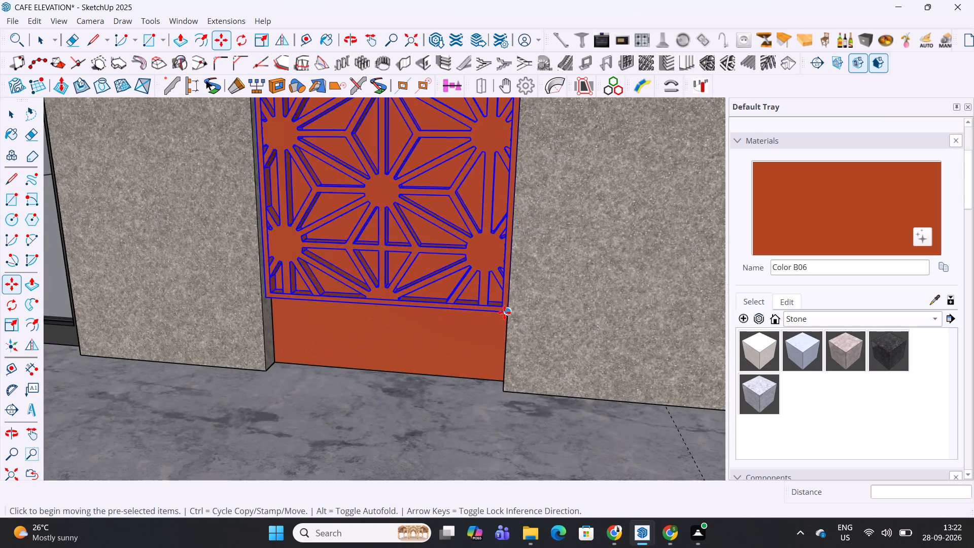
scroll(481, 318, up, 5)
middle_drag(480, 319, 685, 342)
scroll(544, 289, up, 2)
click(503, 266)
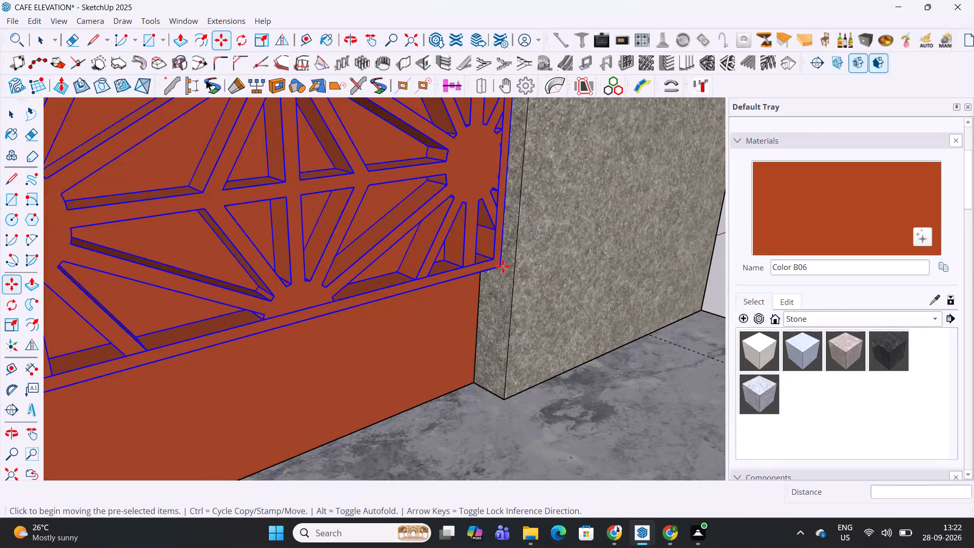
click(491, 395)
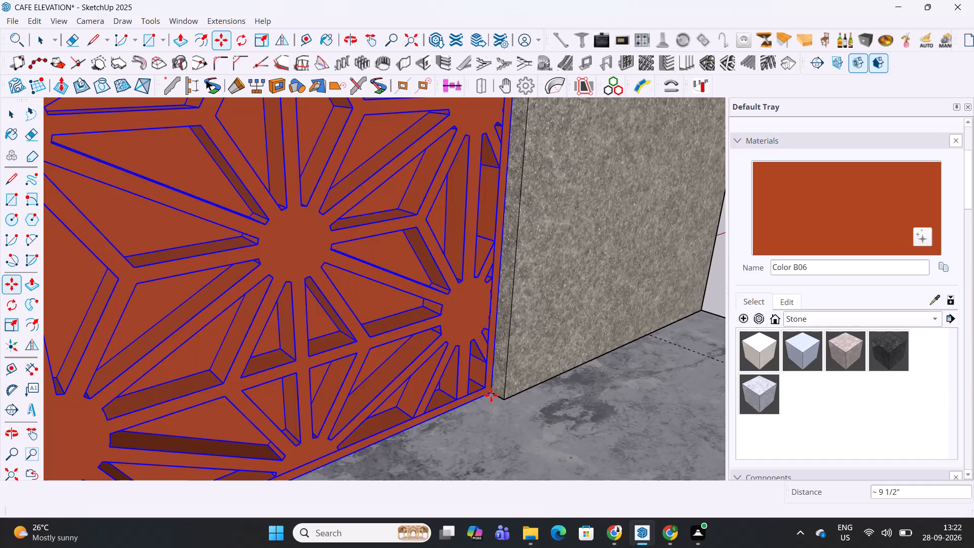
Scale both lattice panels' height down from the top to about 0.85 along the blue axis.
scroll(491, 399, down, 20)
scroll(491, 399, down, 11)
middle_drag(512, 202, 519, 352)
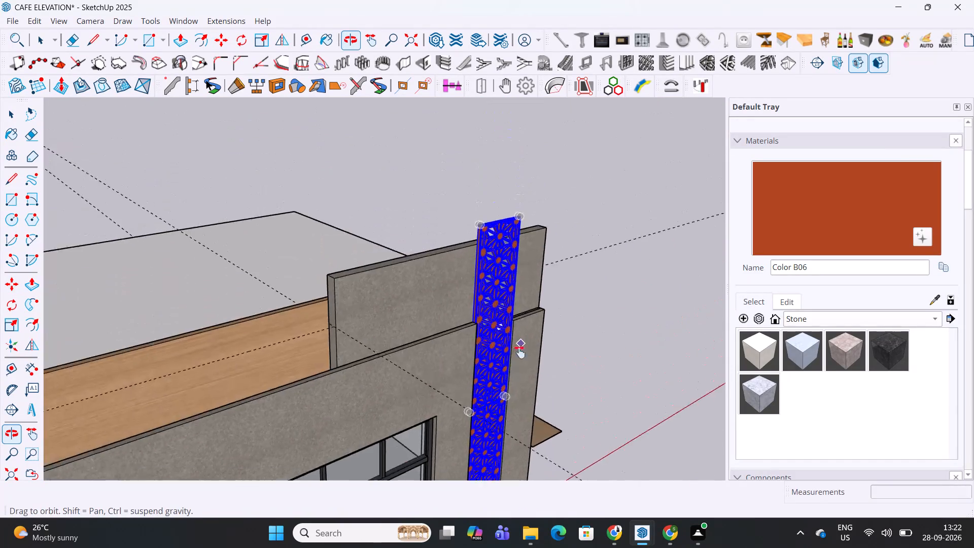
middle_drag(519, 352, 519, 354)
middle_drag(526, 323, 370, 291)
scroll(370, 283, up, 4)
scroll(404, 242, down, 6)
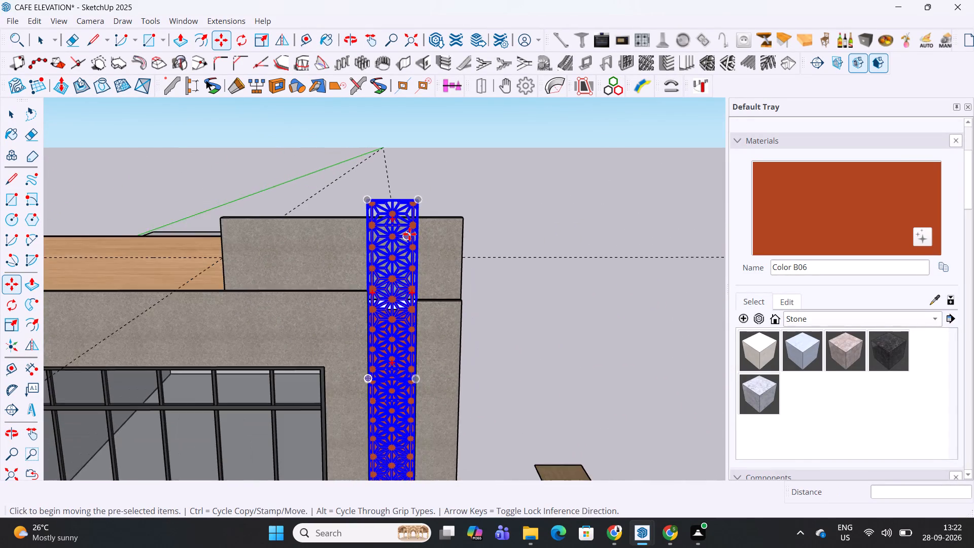
middle_drag(400, 299, 394, 263)
key(s)
middle_drag(395, 165, 305, 268)
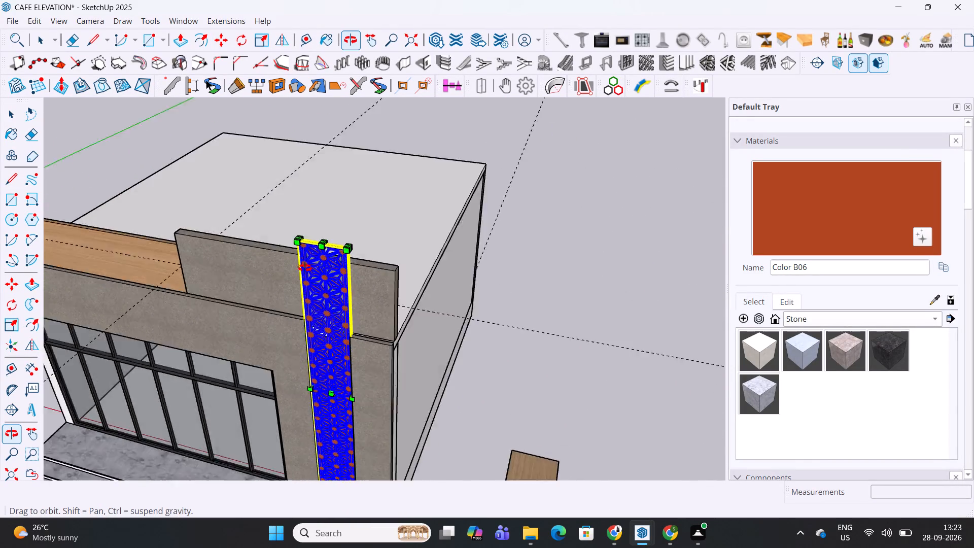
middle_drag(305, 268, 252, 323)
middle_drag(264, 329, 312, 301)
scroll(315, 295, up, 9)
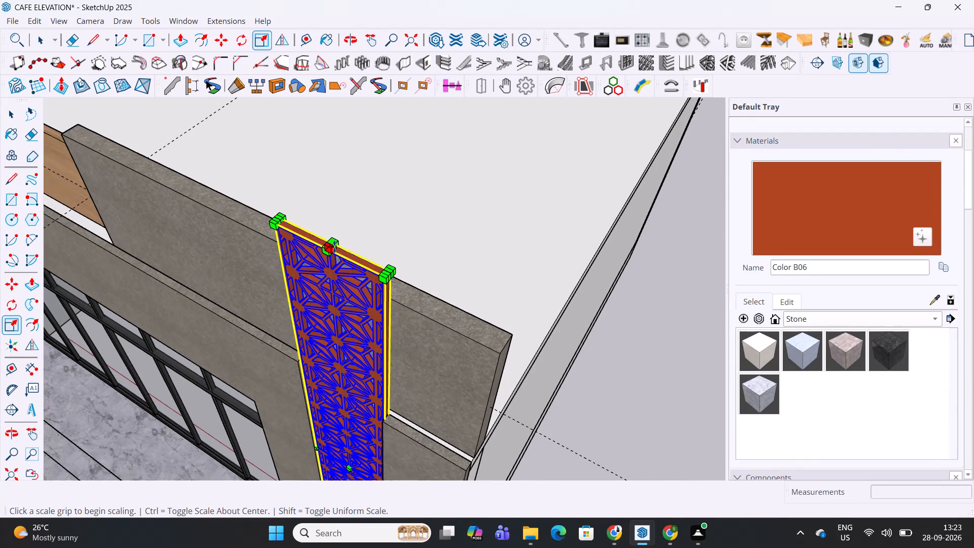
click(334, 247)
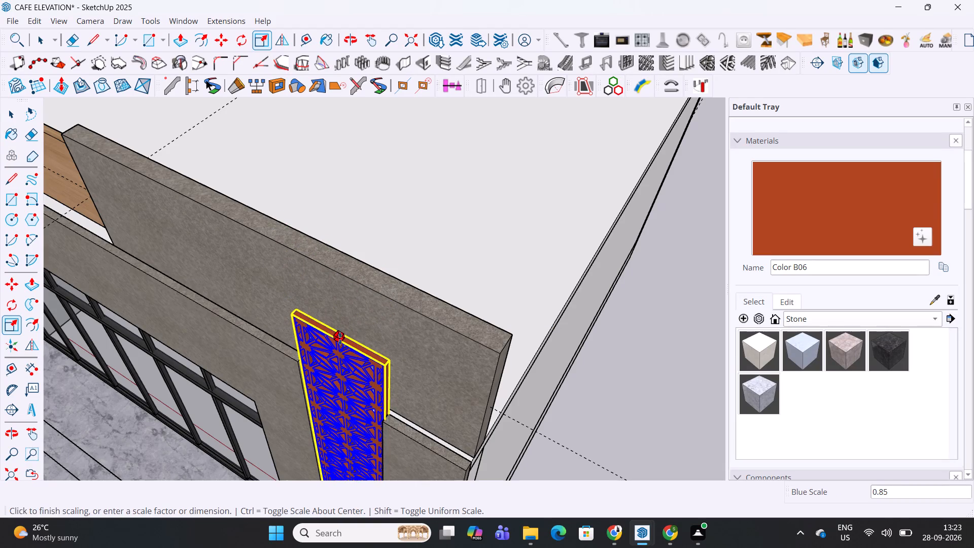
click(342, 345)
Deselect the lattice panels and unhide the front wood sign board.
middle_drag(347, 413, 498, 170)
scroll(459, 188, down, 4)
scroll(399, 283, down, 6)
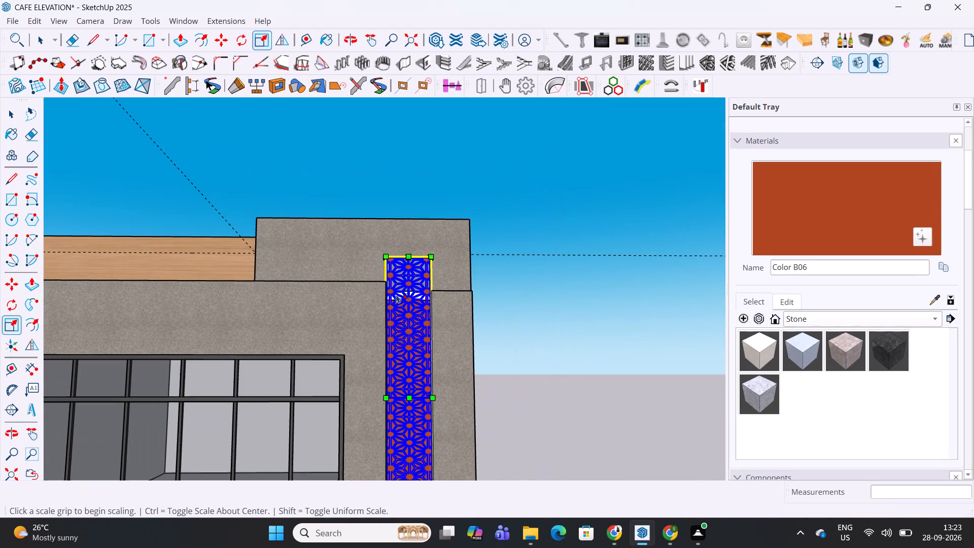
key(space)
click(565, 328)
key(Escape)
click(43, 22)
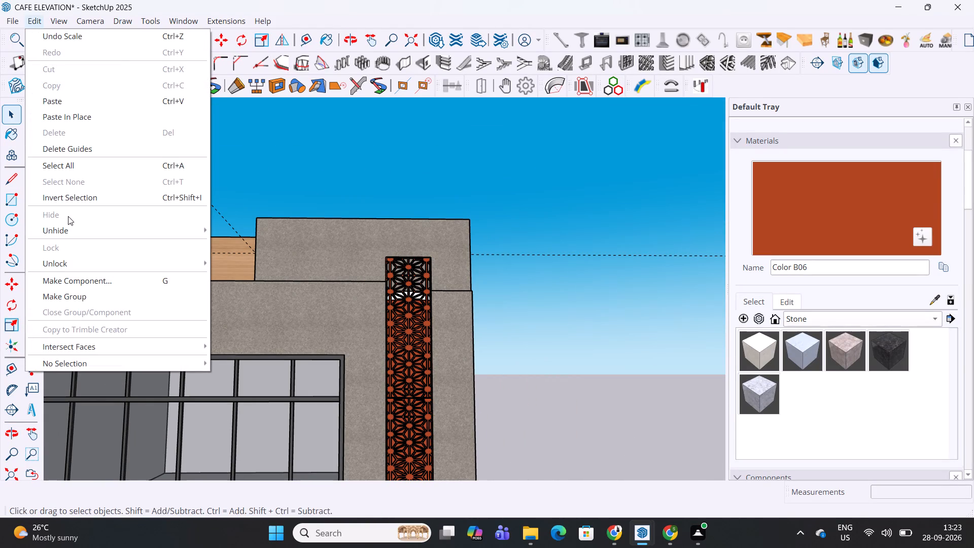
click(63, 228)
click(247, 262)
click(547, 195)
middle_drag(430, 262, 428, 265)
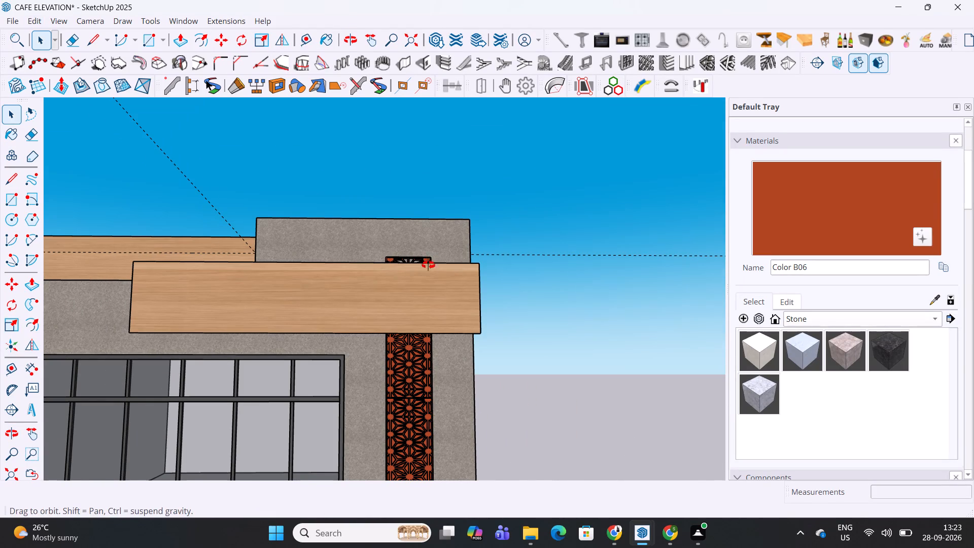
Scale both lattice panels' height down from the top so their upper edge sits hidden behind the wood sign board.
middle_drag(428, 265, 409, 324)
click(395, 391)
ctrl+click(396, 449)
scroll(412, 297, up, 13)
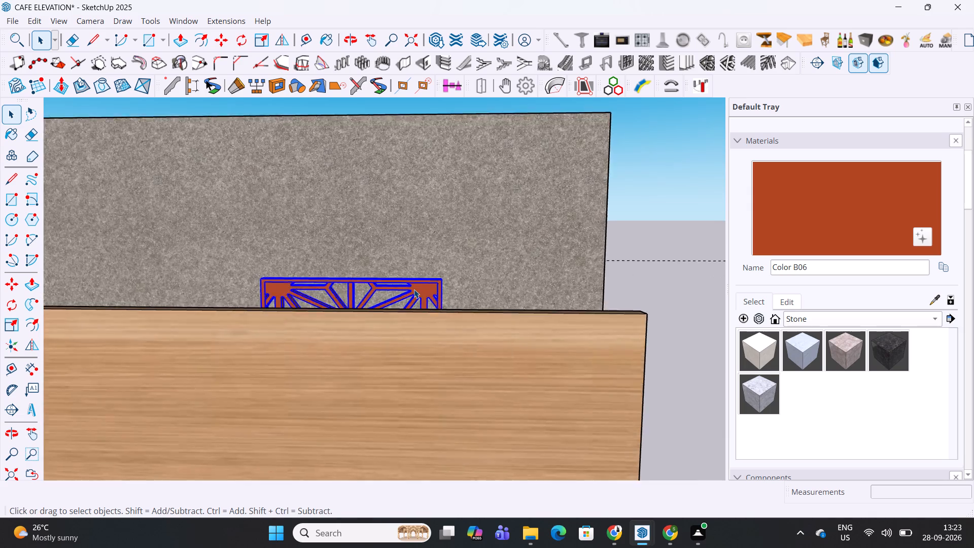
scroll(414, 289, up, 2)
middle_drag(414, 289, 306, 359)
key(s)
scroll(338, 291, up, 5)
click(338, 260)
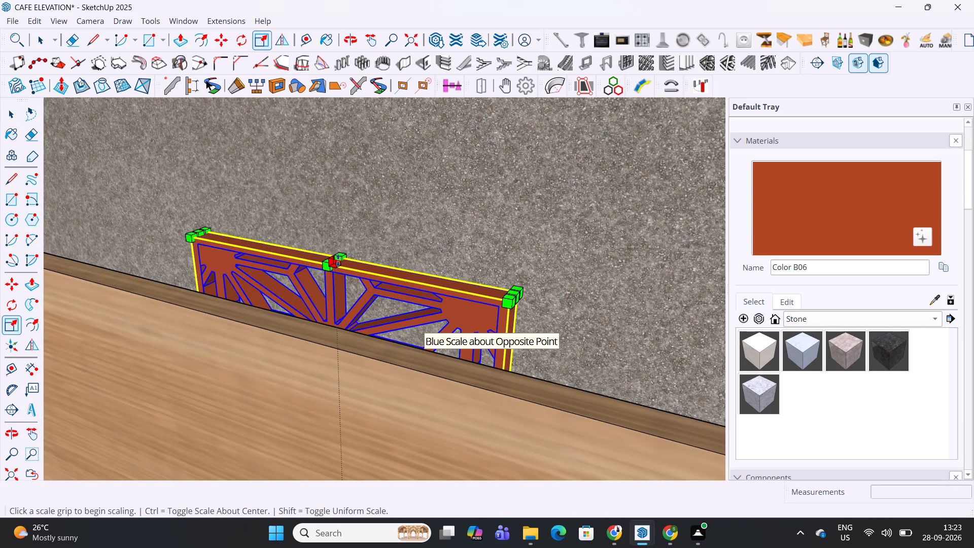
click(352, 349)
key(space)
key(Escape)
scroll(399, 305, down, 20)
scroll(416, 174, down, 3)
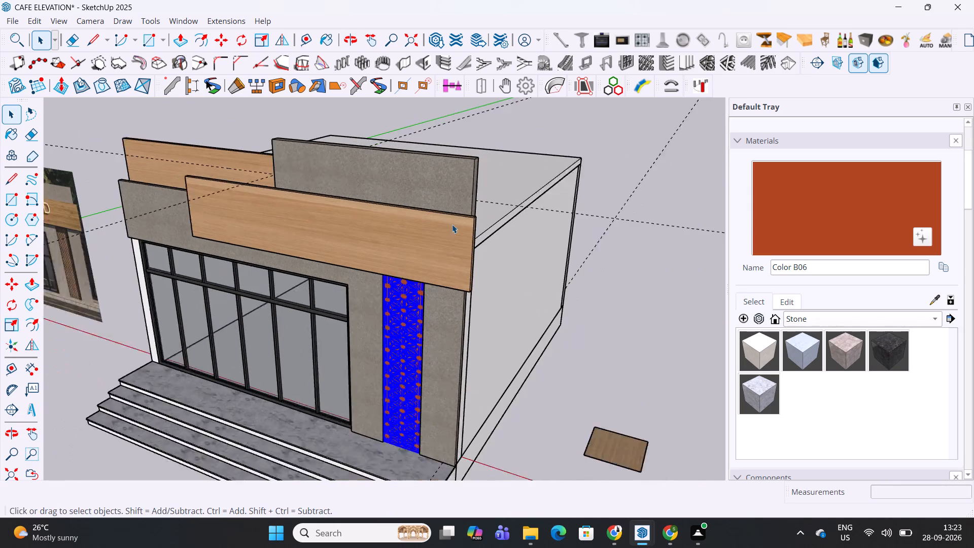
scroll(452, 224, down, 2)
click(585, 349)
Save the café model with the facade and reference image in view.
middle_drag(369, 329, 513, 244)
scroll(486, 258, down, 6)
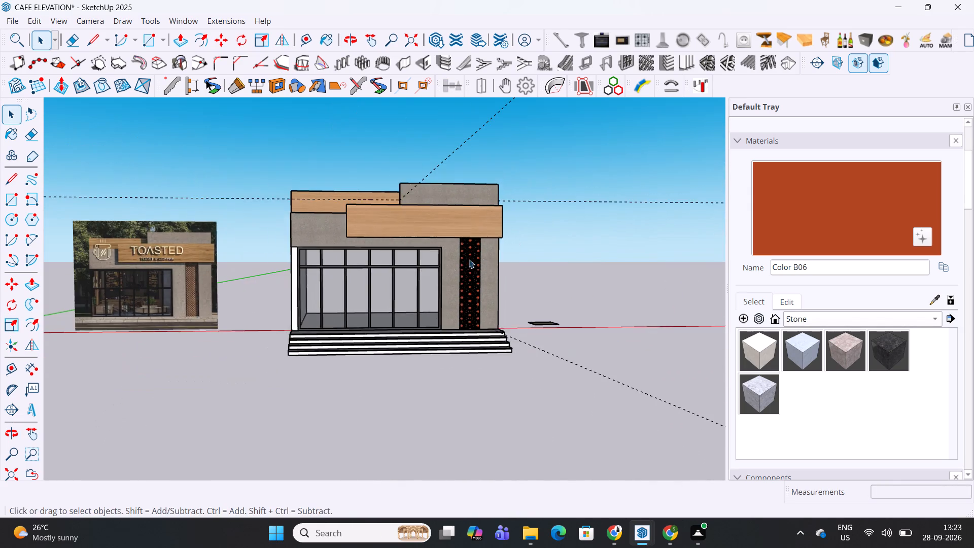
shift+middle_drag(417, 268, 449, 296)
middle_drag(449, 296, 431, 293)
key(ctrl+s)
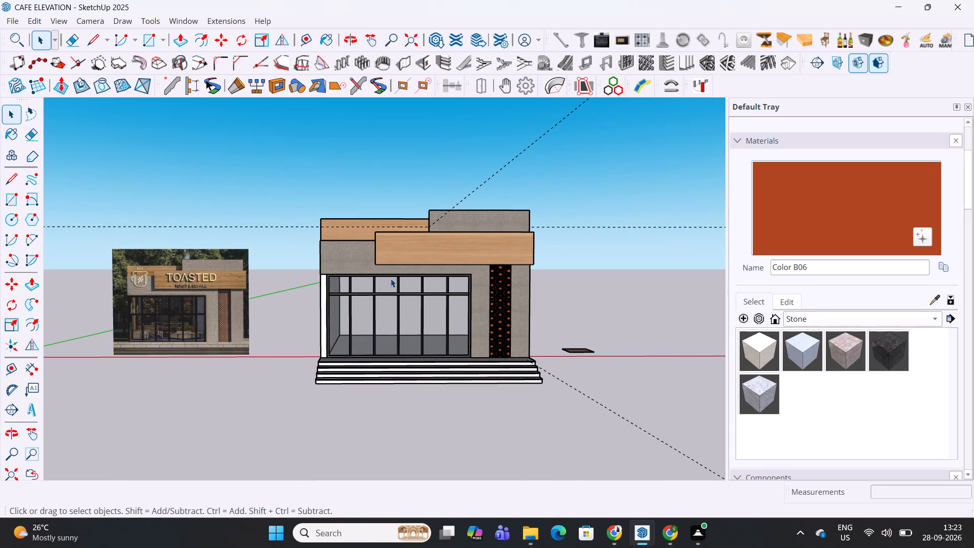
Push the white end face of the side wall beside the window frame inward by 3 inches.
scroll(391, 279, up, 5)
scroll(314, 275, up, 5)
middle_drag(279, 283, 389, 284)
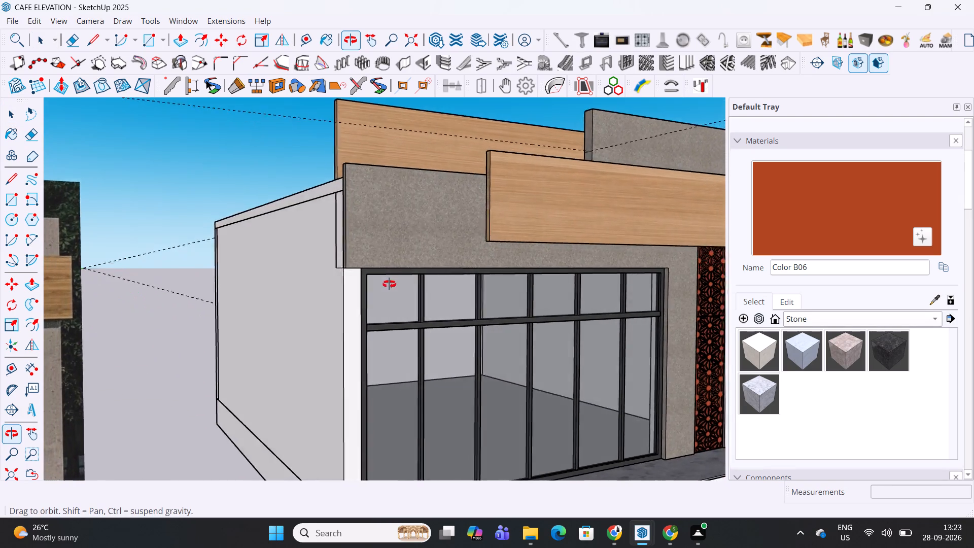
middle_drag(389, 284, 385, 297)
double_click(352, 300)
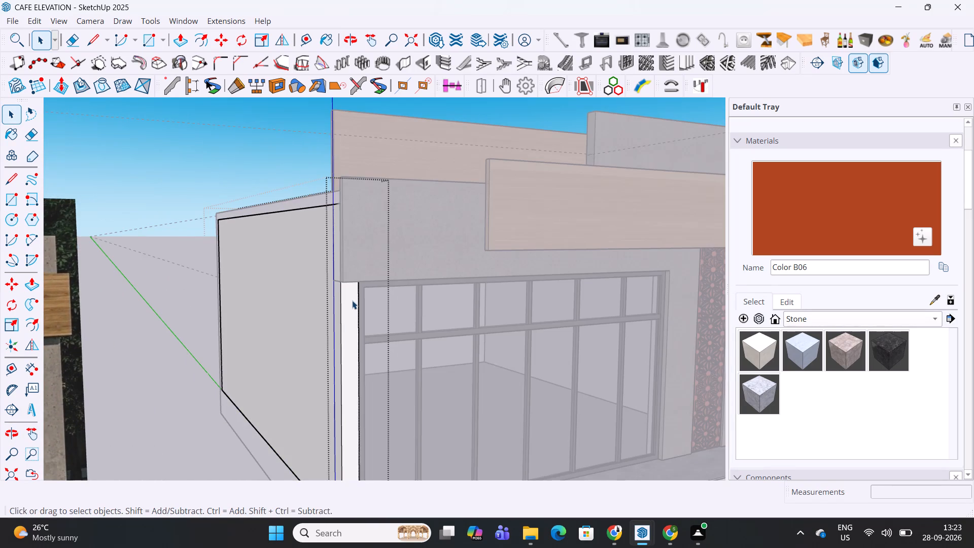
key(Escape)
scroll(368, 296, down, 5)
middle_drag(373, 295, 395, 312)
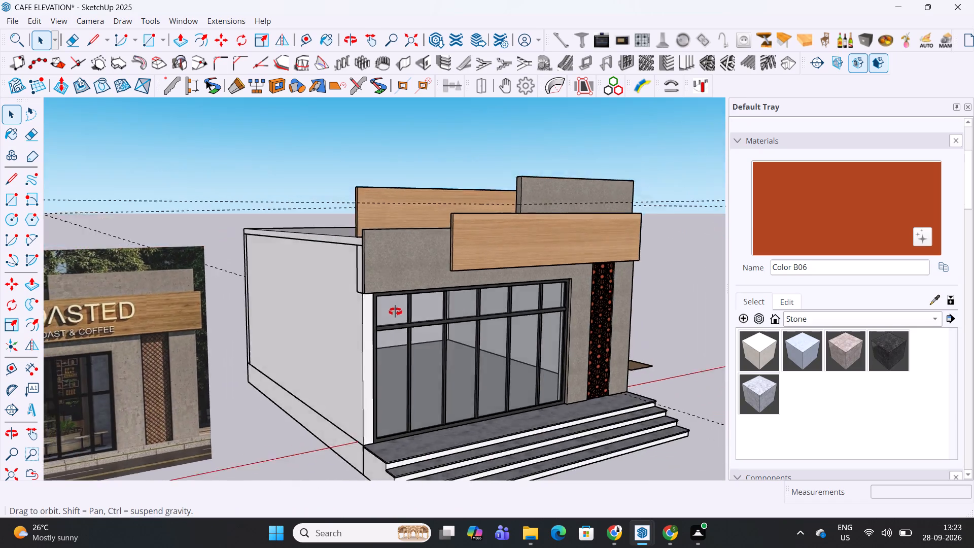
middle_drag(395, 312, 180, 437)
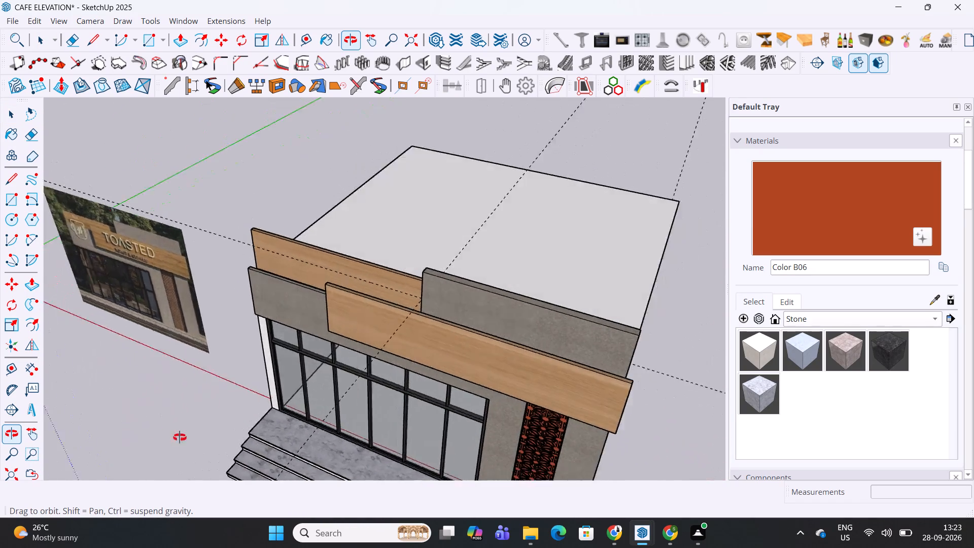
middle_drag(180, 437, 368, 425)
scroll(368, 447, up, 6)
middle_drag(401, 441, 406, 385)
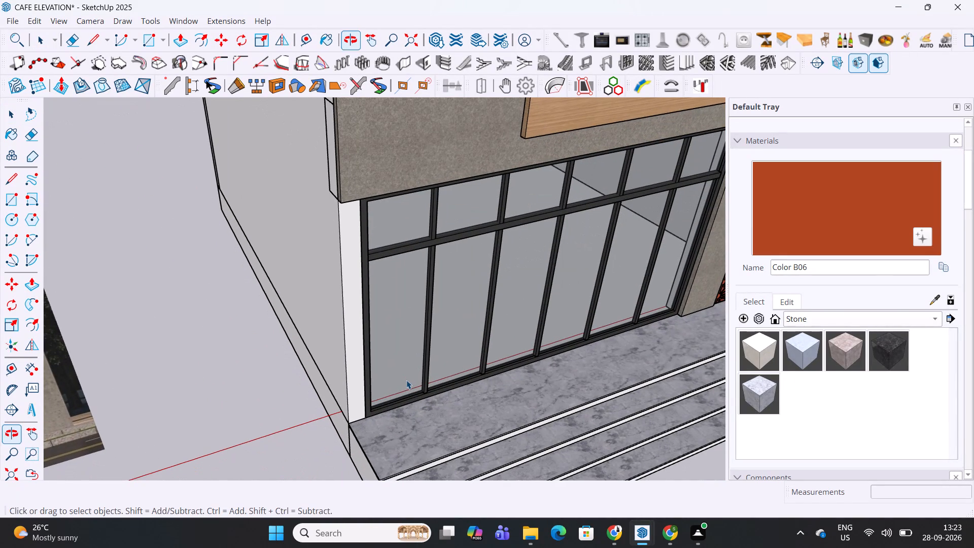
triple_click(358, 366)
scroll(358, 366, up, 3)
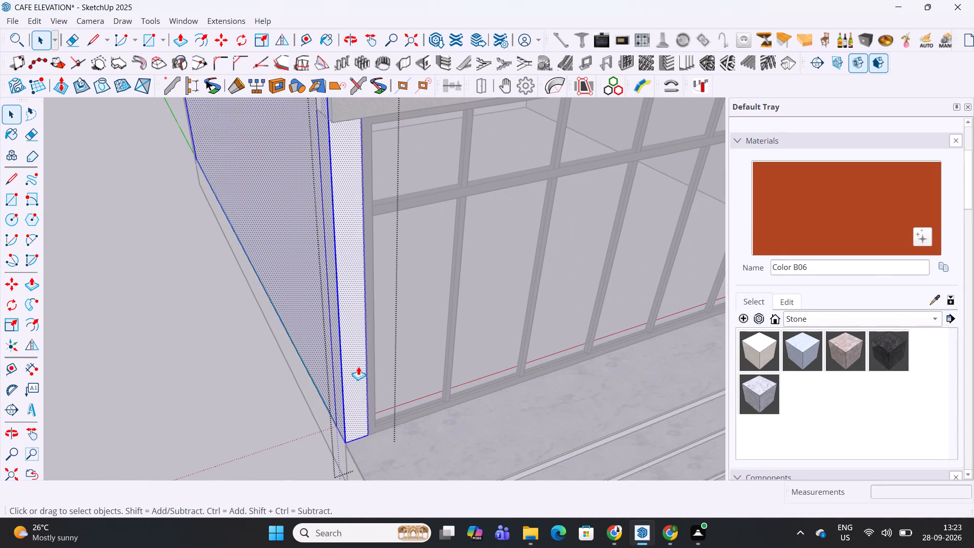
key(p)
click(358, 379)
key(3)
key(Return)
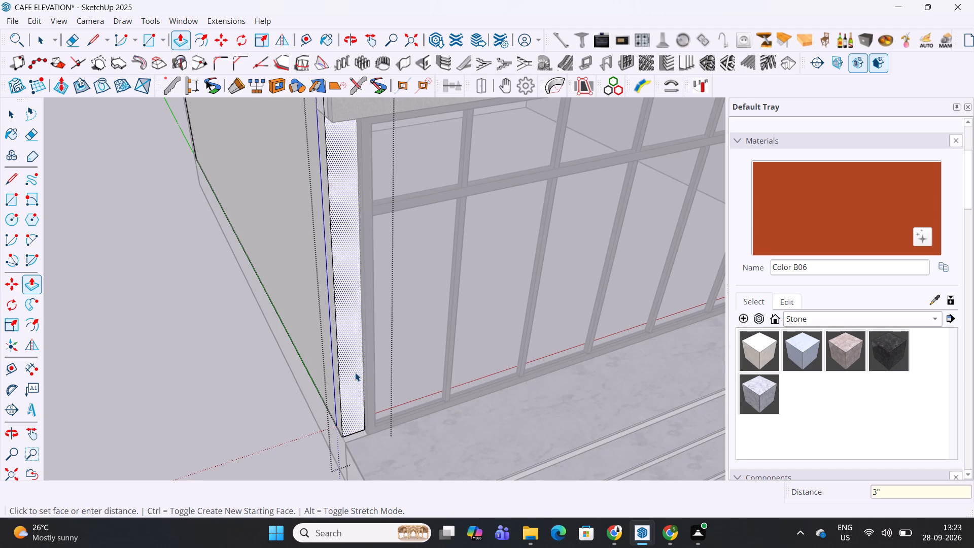
key(space)
key(Escape)
Scale the window frame to about 1.04 along the red axis so it reaches the side wall's outer edge.
click(375, 384)
key(s)
scroll(358, 322, up, 4)
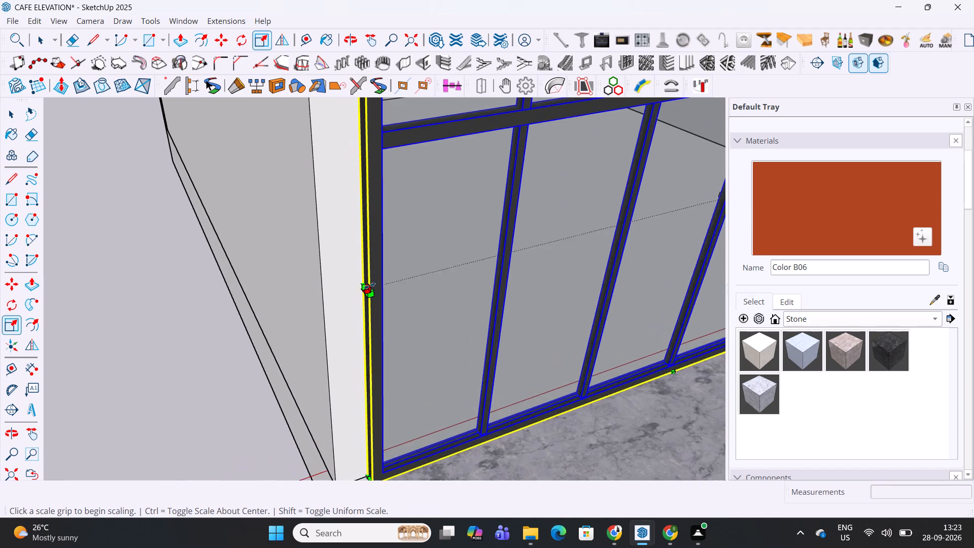
scroll(370, 283, up, 4)
click(365, 288)
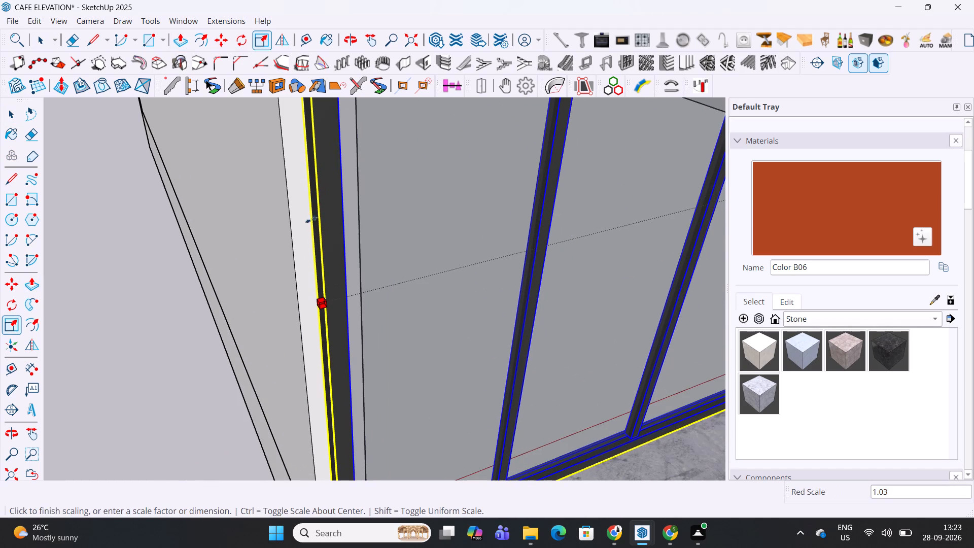
click(288, 179)
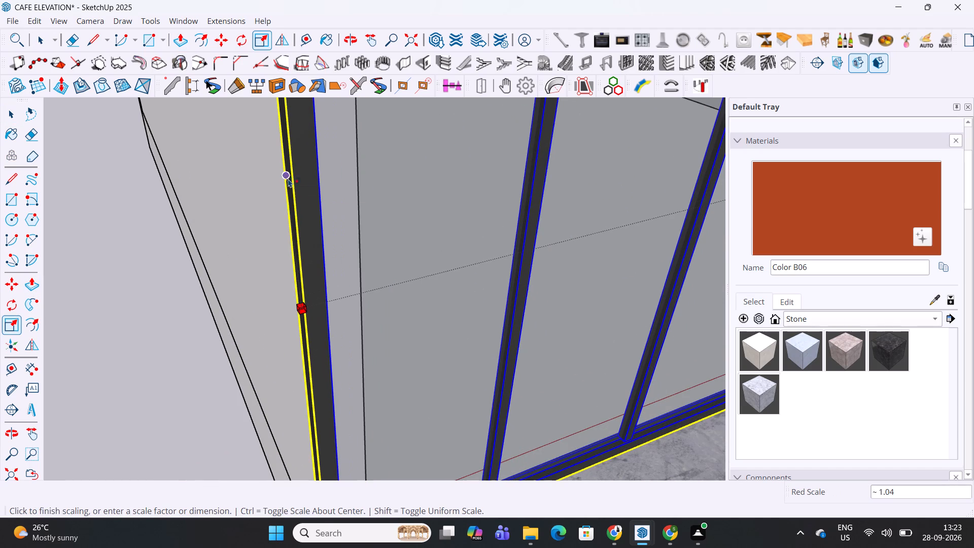
key(space)
scroll(290, 272, down, 12)
click(186, 375)
key(Escape)
Save the model.
scroll(378, 323, down, 7)
key(ctrl+s)
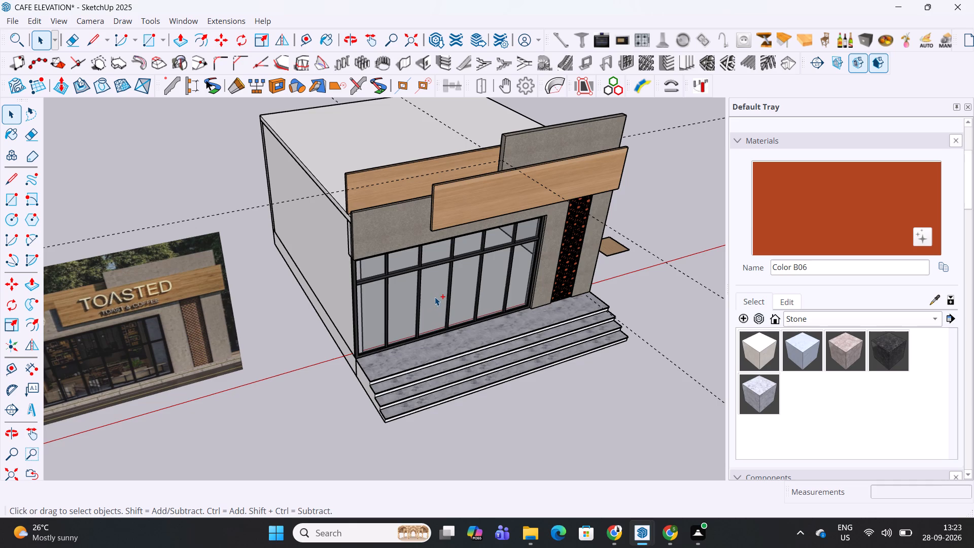
Delete all the dashed guide lines around the building and save the model.
scroll(442, 294, down, 4)
middle_drag(521, 302, 400, 175)
drag(645, 155, 633, 201)
ctrl+drag(559, 120, 483, 133)
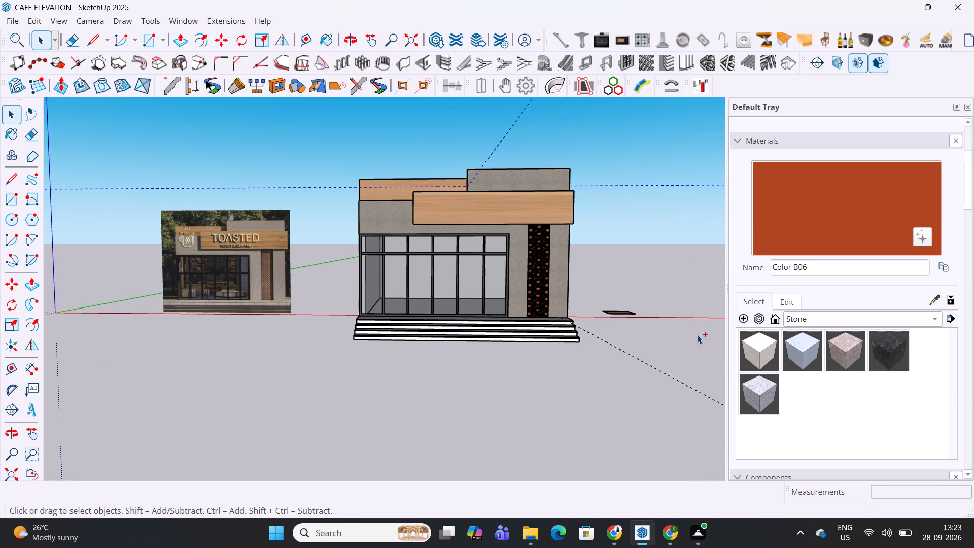
ctrl+drag(686, 365, 652, 390)
key(Delete)
click(484, 396)
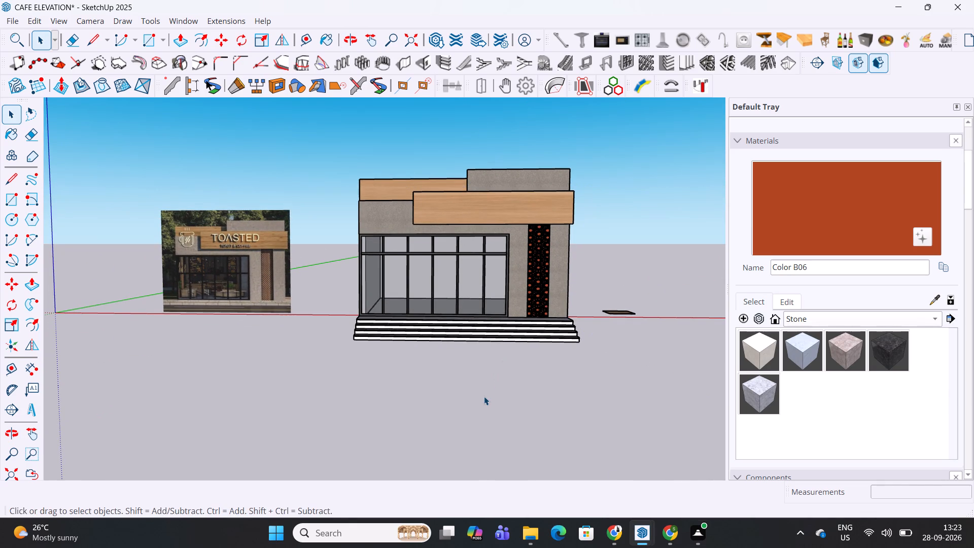
key(ctrl+s)
Examine the café's front facade and its proportions from straight ahead.
scroll(474, 213, up, 5)
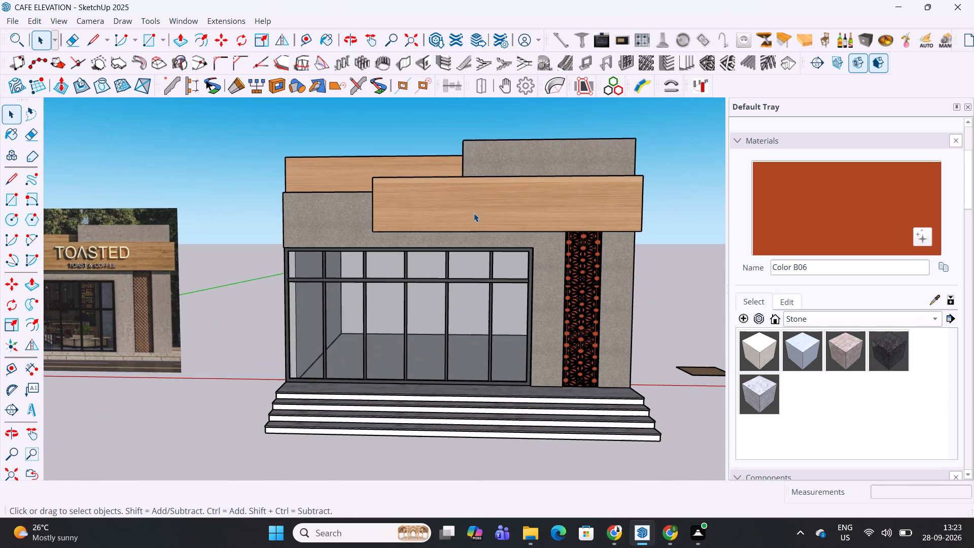
middle_drag(498, 251, 512, 248)
shift+middle_drag(517, 258, 490, 258)
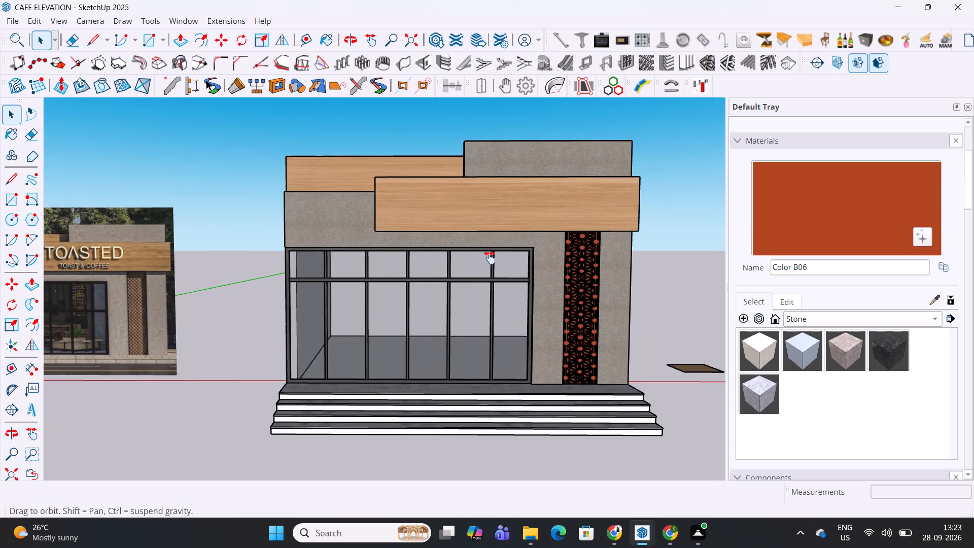
shift+middle_drag(490, 258, 442, 276)
middle_drag(442, 276, 450, 276)
scroll(365, 316, up, 1)
shift+middle_drag(366, 319, 374, 295)
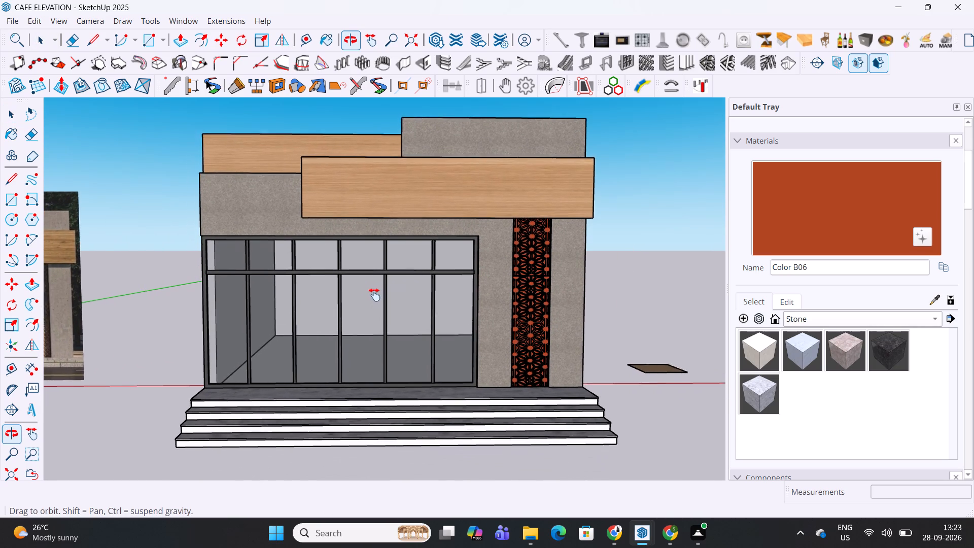
shift+middle_drag(374, 295, 379, 280)
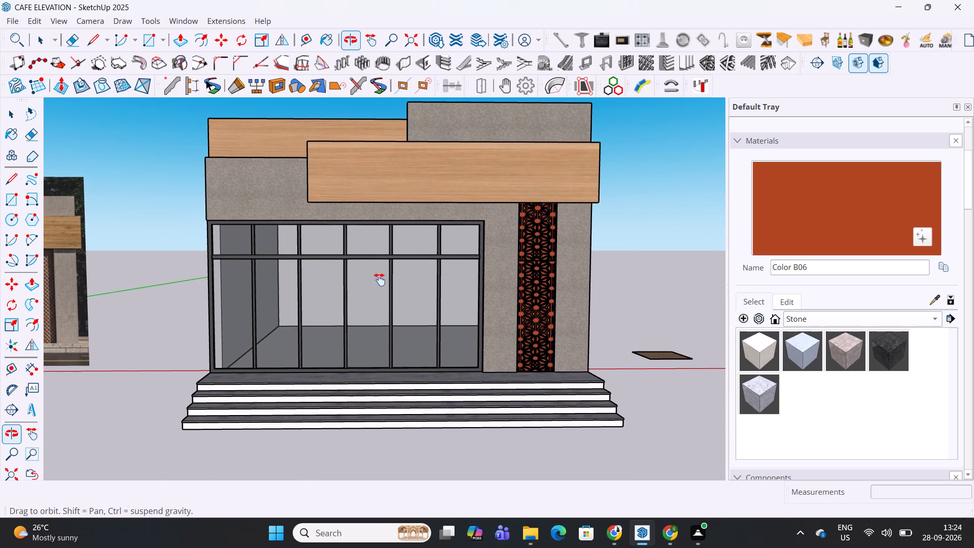
shift+middle_drag(379, 280, 378, 279)
Save the model with the whole front elevation and the reference image in view.
key(ctrl+s)
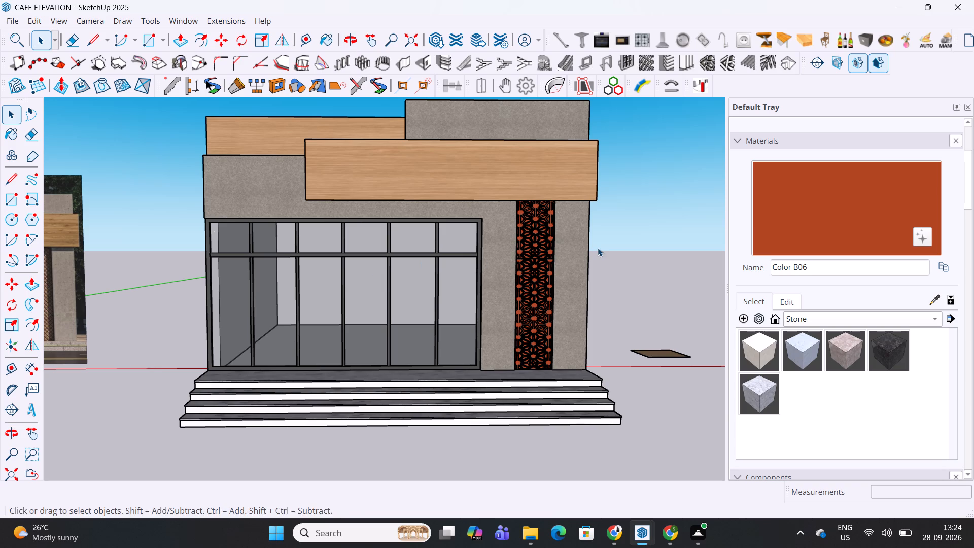
scroll(600, 245, down, 3)
shift+middle_drag(408, 244, 422, 249)
key(ctrl+s)
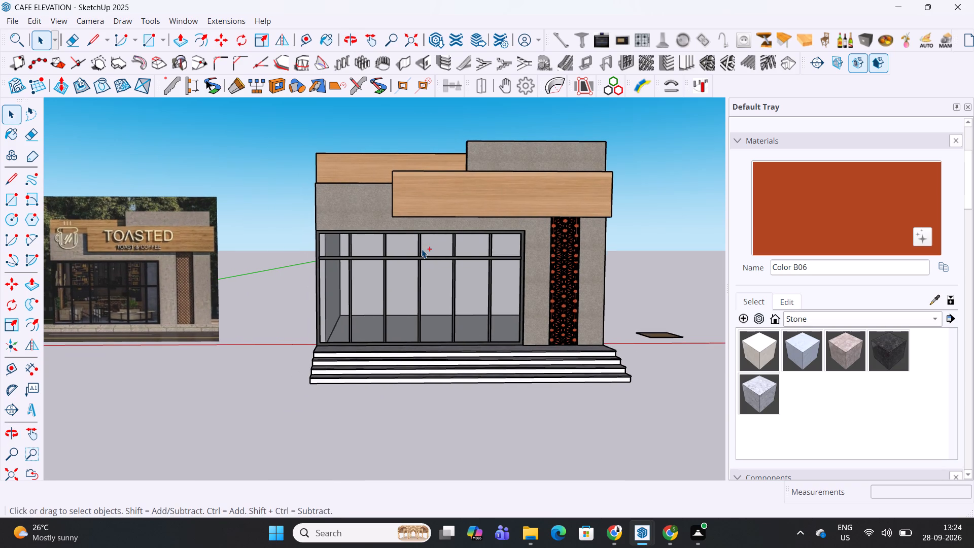
Place 3D text reading TOASTED on the face of the front wood sign board.
click(30, 414)
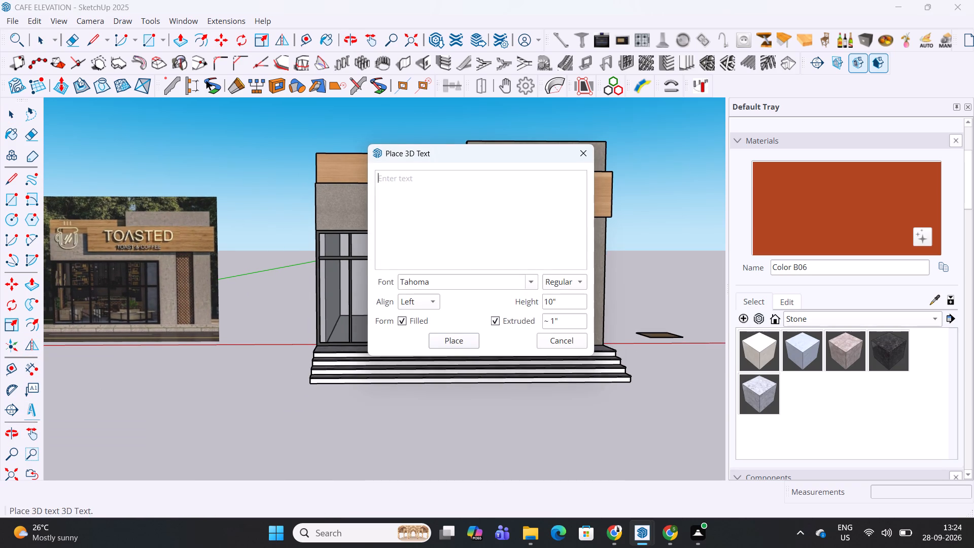
click(410, 186)
text(TOASTED)
click(453, 341)
scroll(438, 194, up, 3)
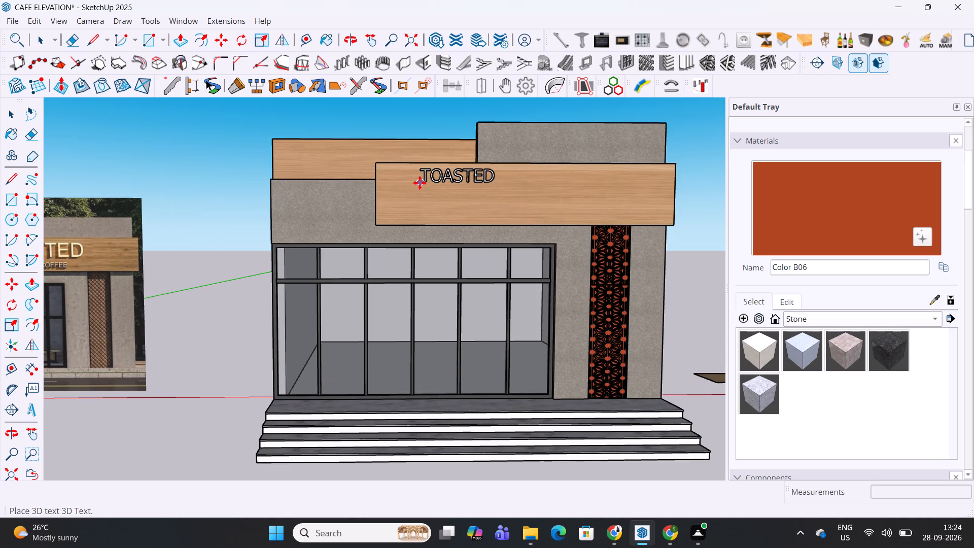
click(415, 184)
Scale the TOASTED text uniformly from its upper corner to about 2.42.
scroll(432, 176, up, 5)
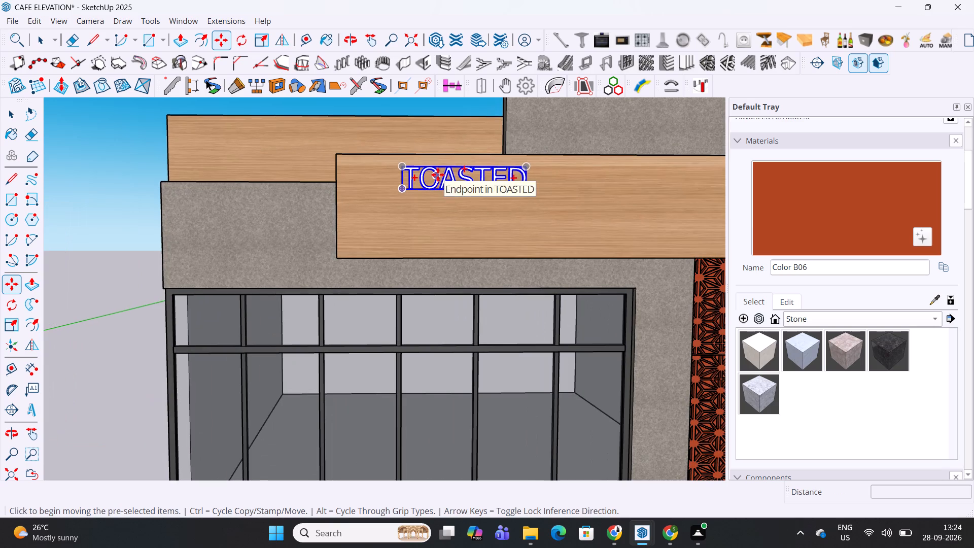
key(s)
click(528, 166)
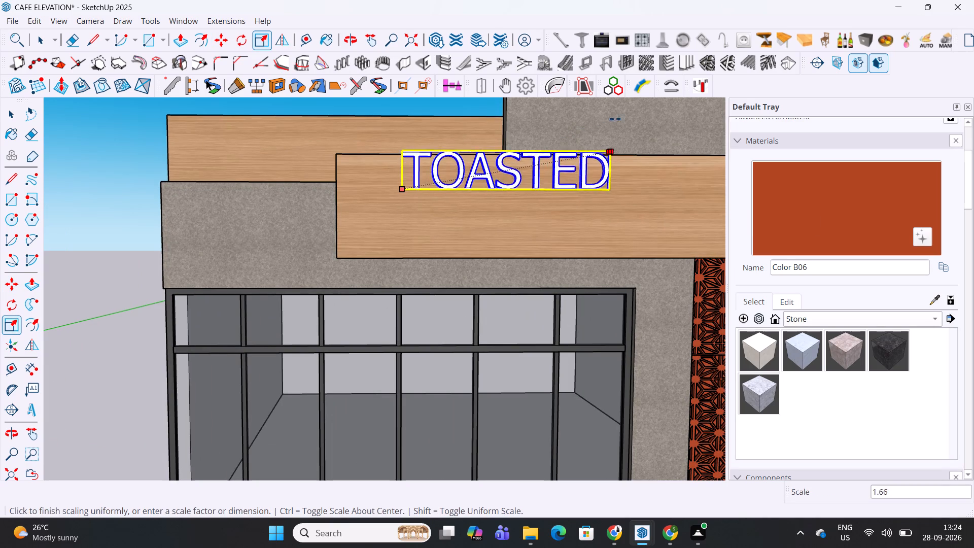
scroll(649, 121, down, 7)
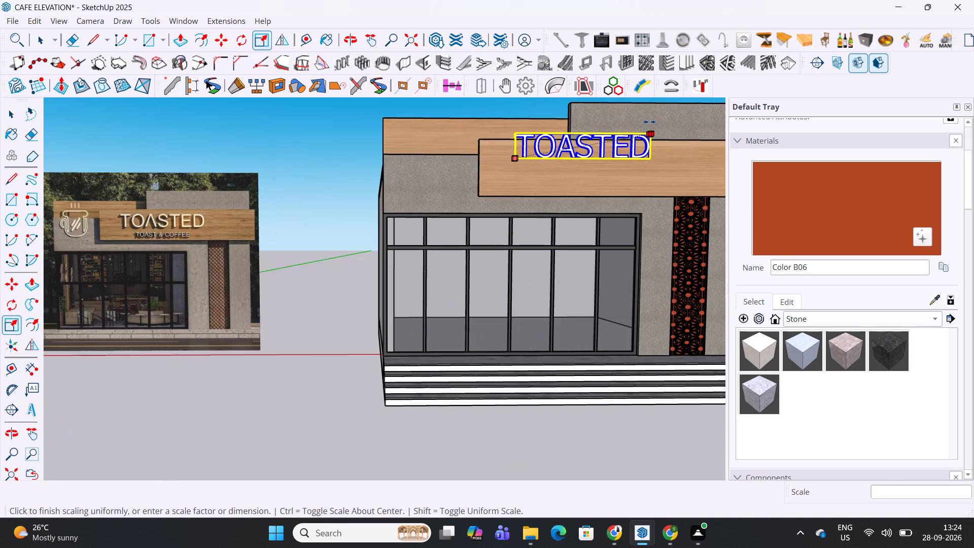
middle_drag(649, 122, 614, 166)
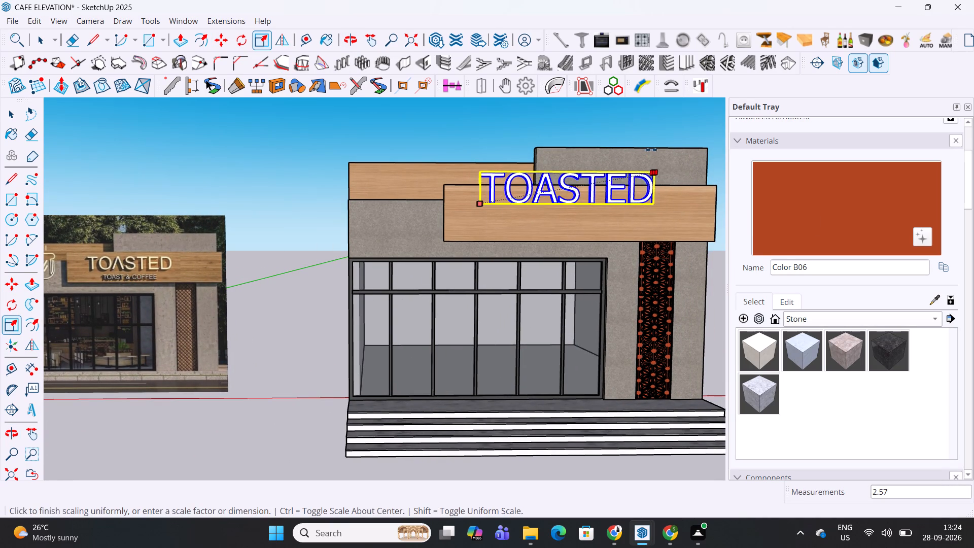
click(642, 153)
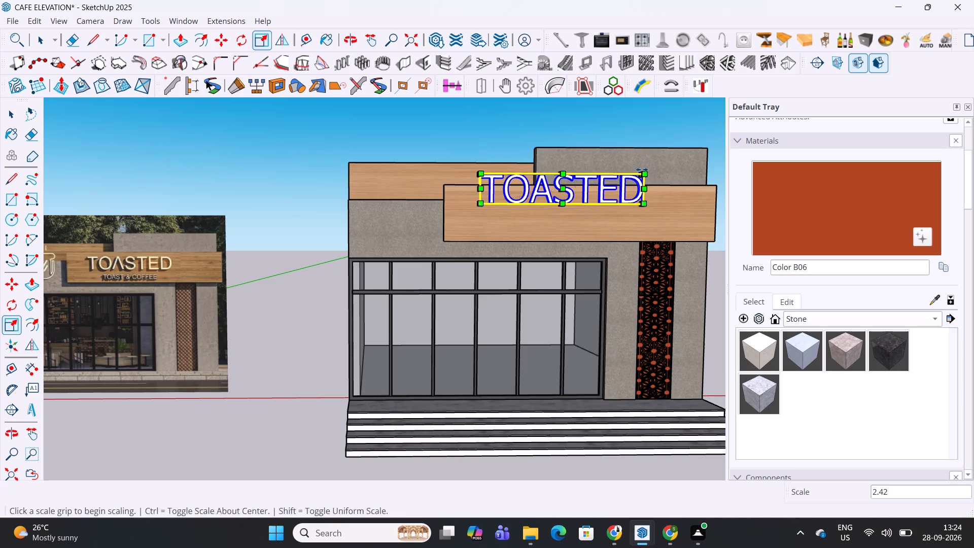
Move the TOASTED text down the sign board by about 11 11/16".
scroll(642, 192, up, 5)
key(m)
click(685, 193)
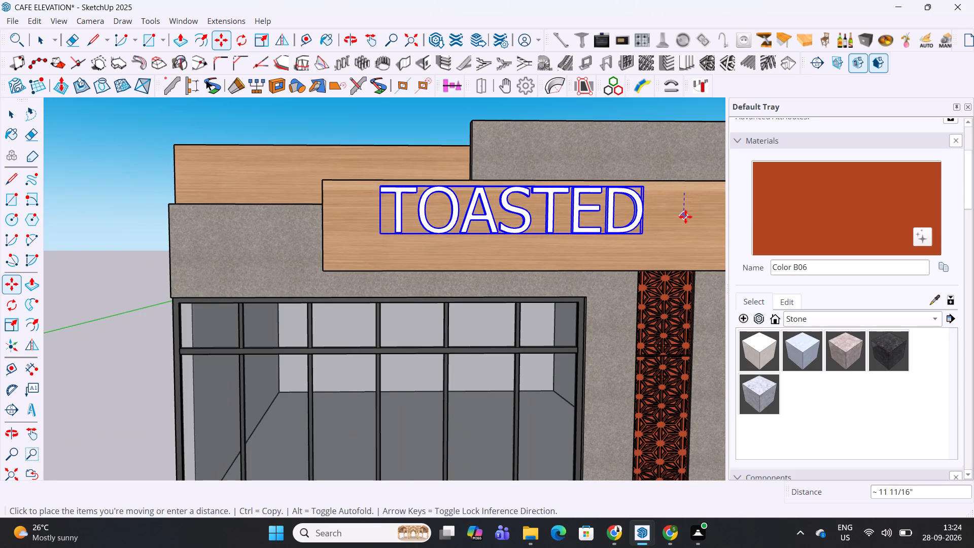
click(685, 217)
Scale the TOASTED text down uniformly from its upper corner so it fits the sign board, and save the model.
key(s)
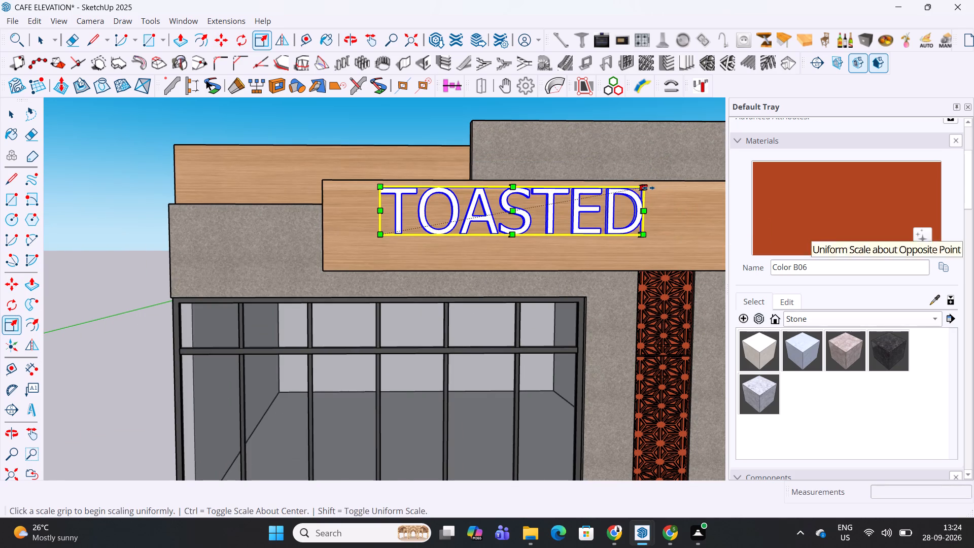
click(648, 188)
click(595, 209)
scroll(593, 209, down, 7)
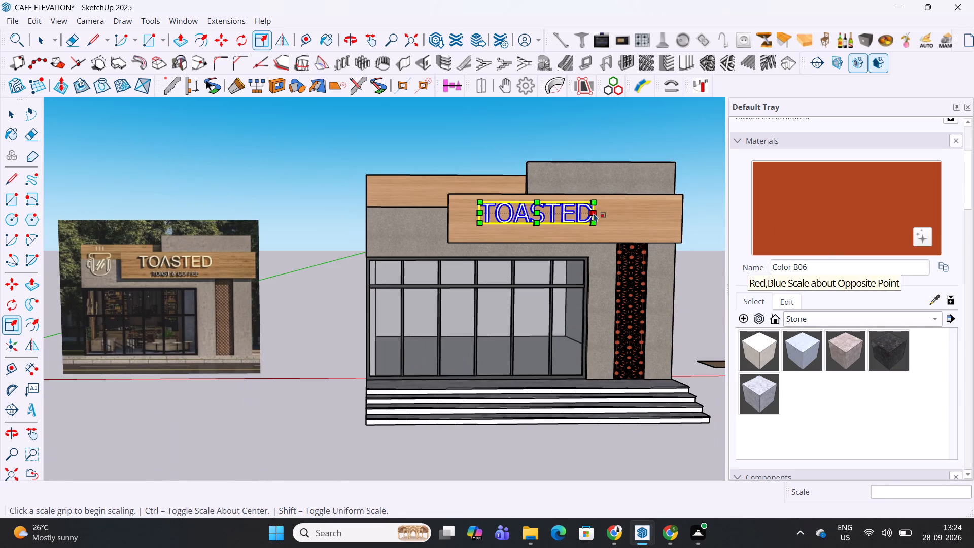
scroll(602, 219, up, 5)
key(space)
click(434, 121)
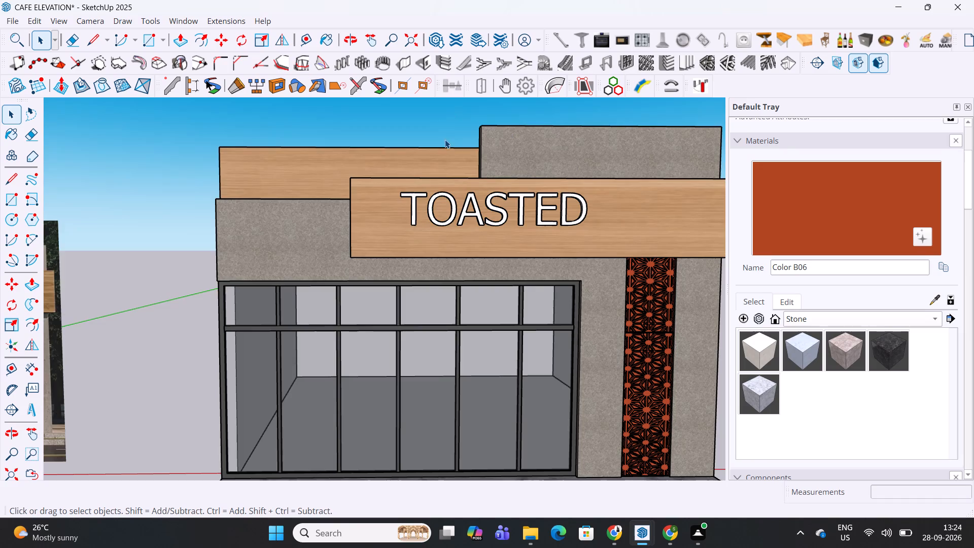
scroll(479, 173, down, 3)
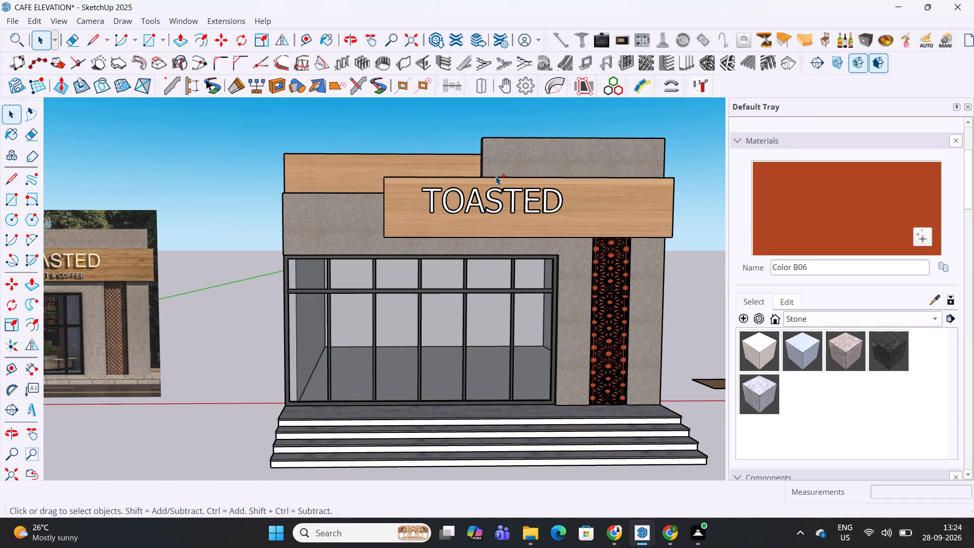
key(ctrl+s)
Place 3D text reading TOAST & COFFEE on the front wood sign board, just below the TOASTED lettering.
scroll(496, 176, down, 5)
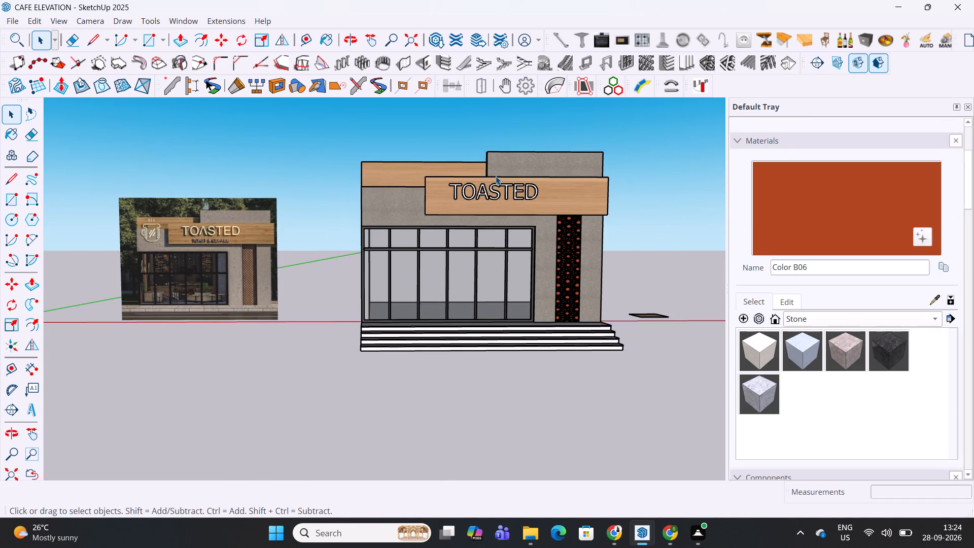
scroll(561, 249, up, 3)
middle_drag(465, 203, 541, 213)
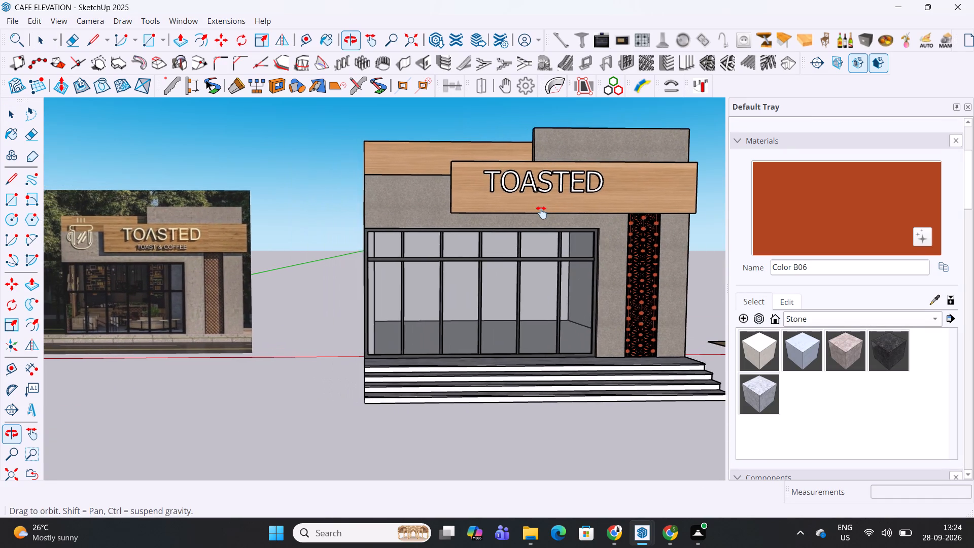
middle_drag(541, 213, 521, 215)
scroll(511, 185, up, 1)
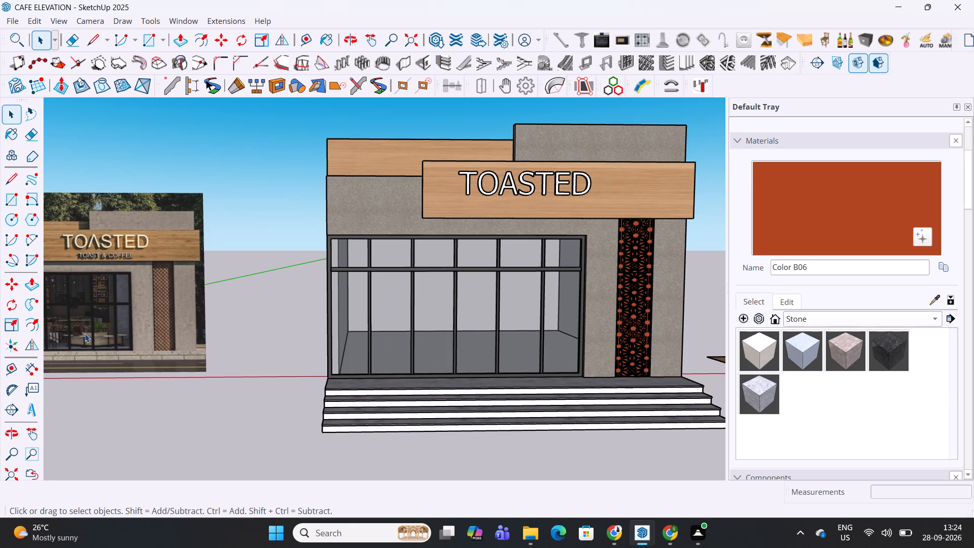
click(33, 408)
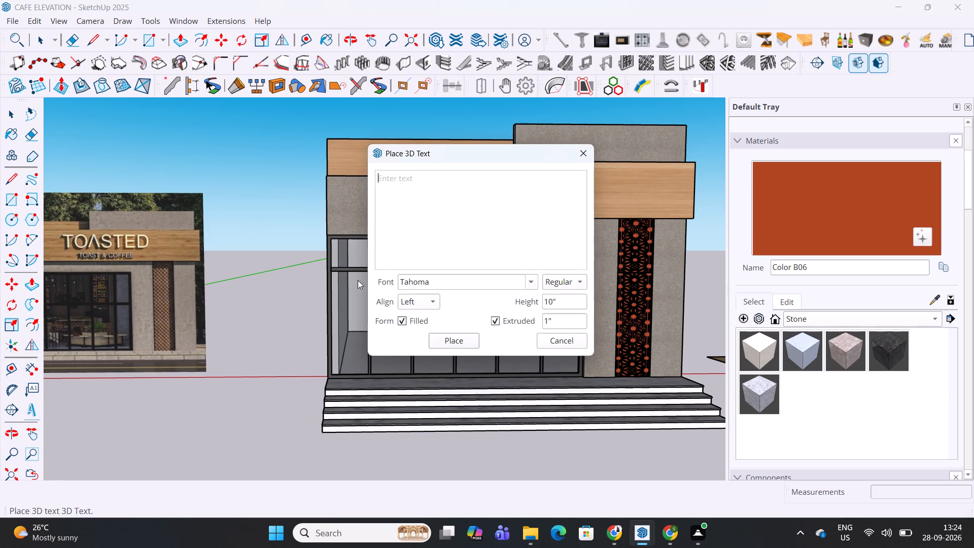
text(TOAS)
text(T)
key(space)
text(& COFFE)
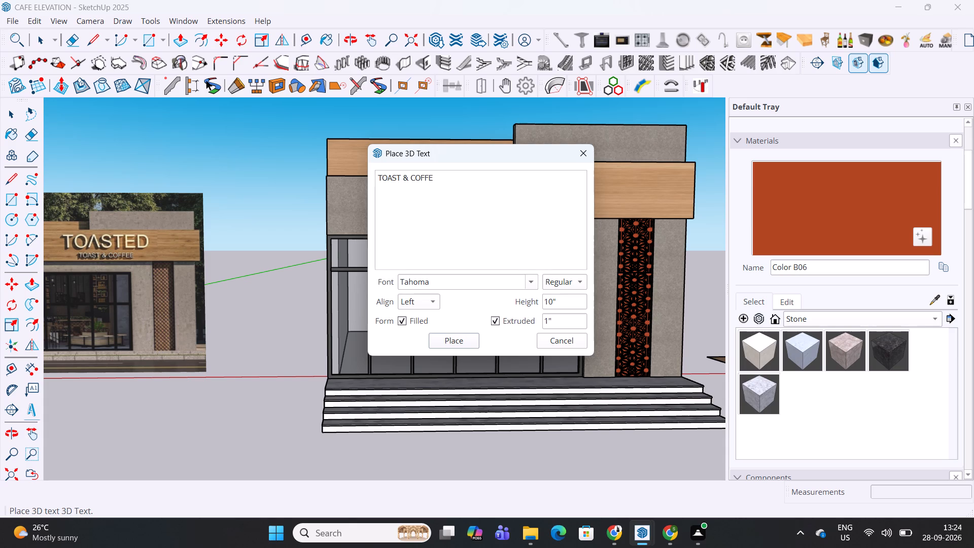
key(e)
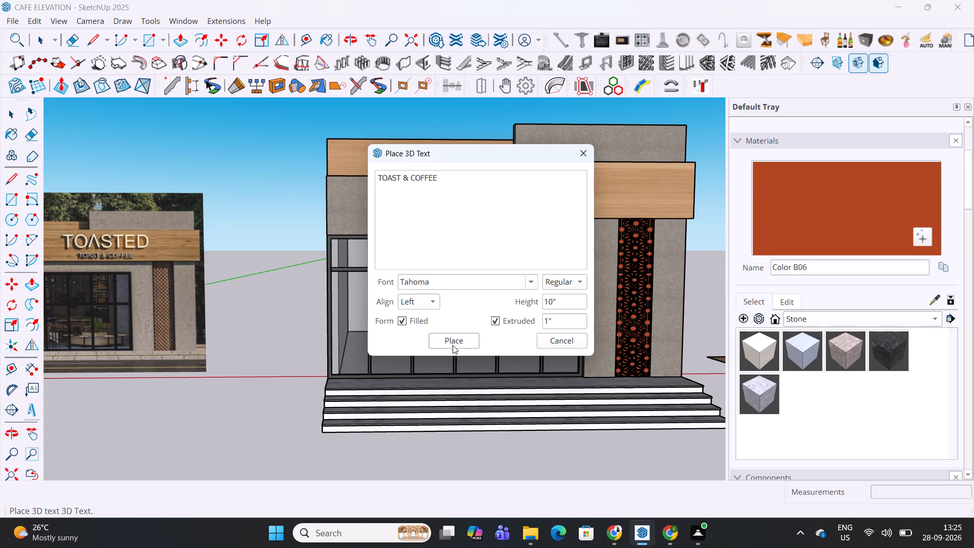
click(453, 344)
scroll(523, 201, up, 5)
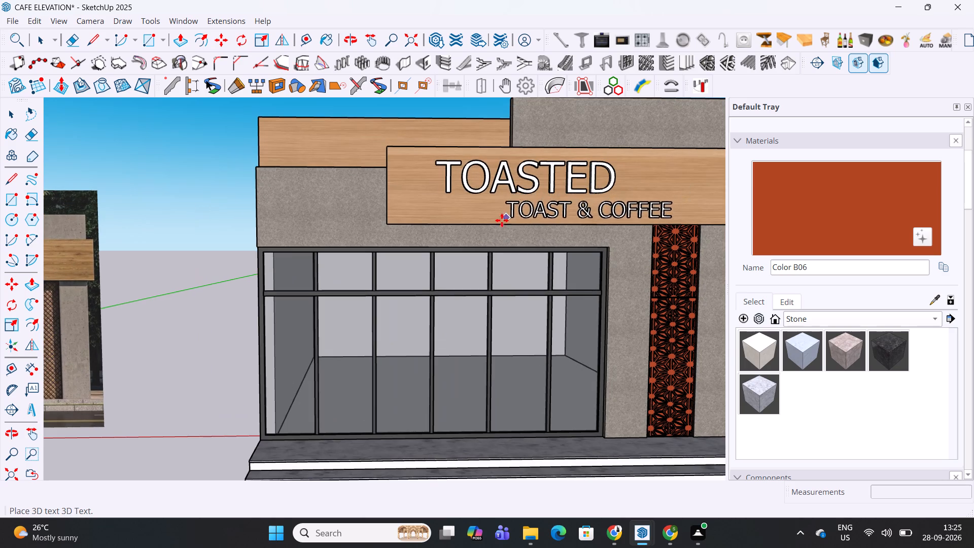
click(476, 219)
scroll(509, 208, down, 5)
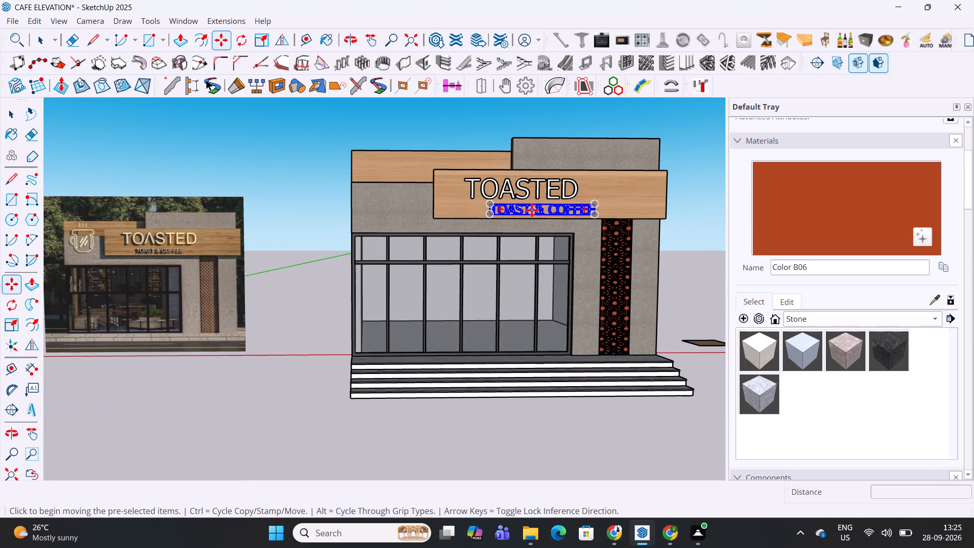
Scale the TOAST & COFFEE text uniformly from its upper corner to about 0.75, and save the model.
shift+middle_drag(532, 210, 525, 225)
scroll(538, 224, up, 9)
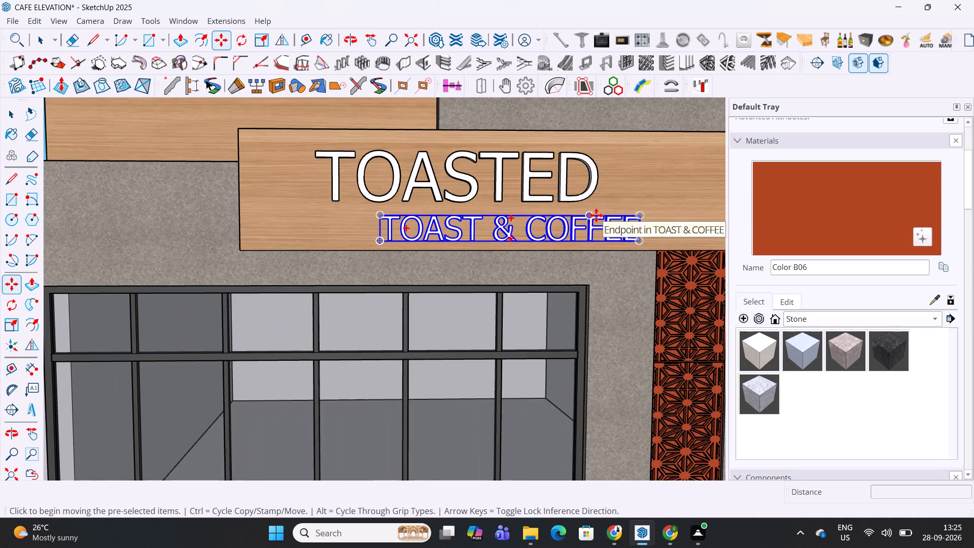
key(s)
click(644, 215)
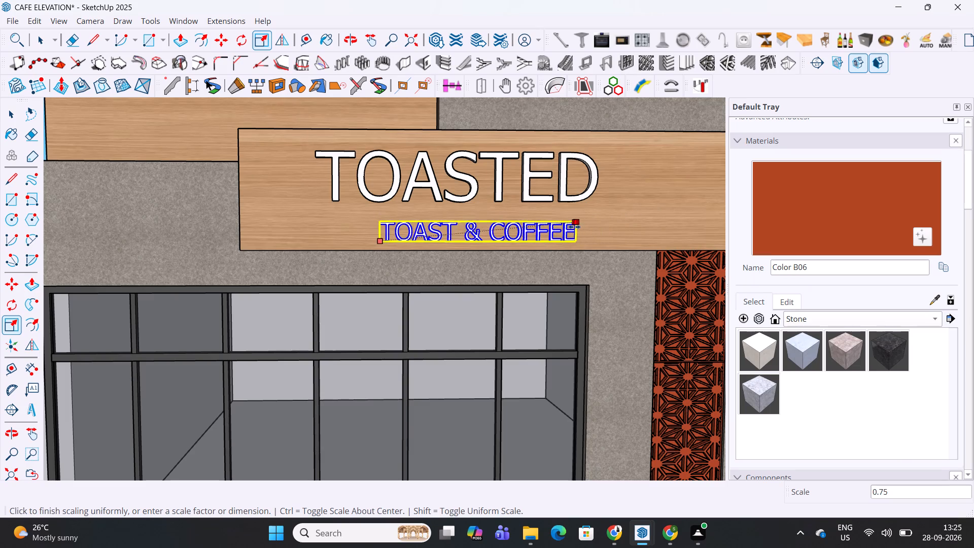
click(571, 227)
scroll(571, 227, down, 10)
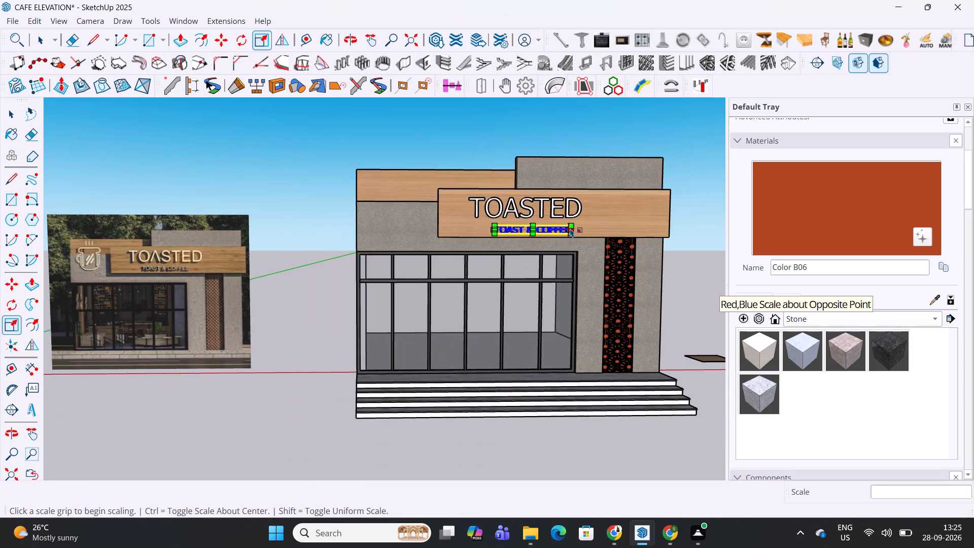
scroll(570, 228, up, 3)
key(space)
click(450, 131)
scroll(531, 177, down, 3)
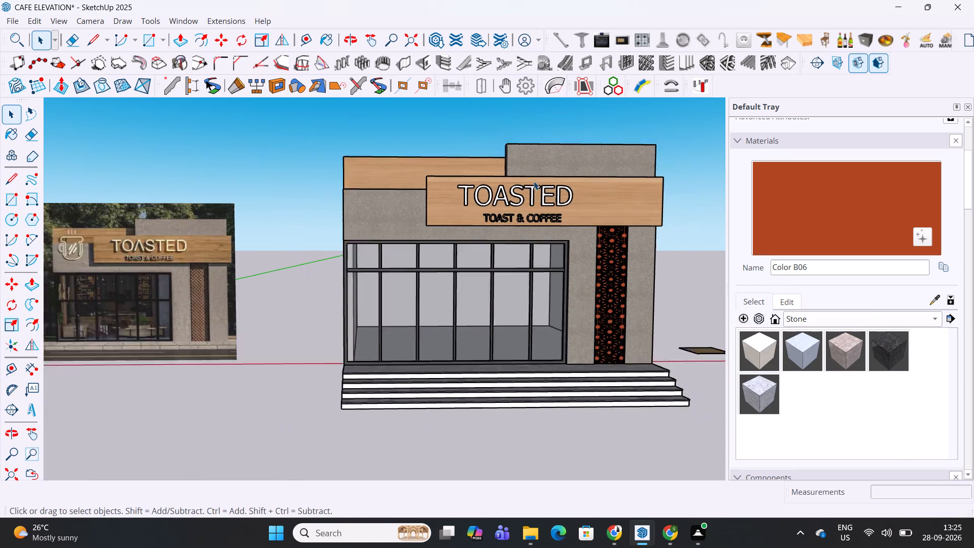
scroll(534, 181, down, 2)
shift+middle_drag(529, 198, 520, 229)
key(ctrl+s)
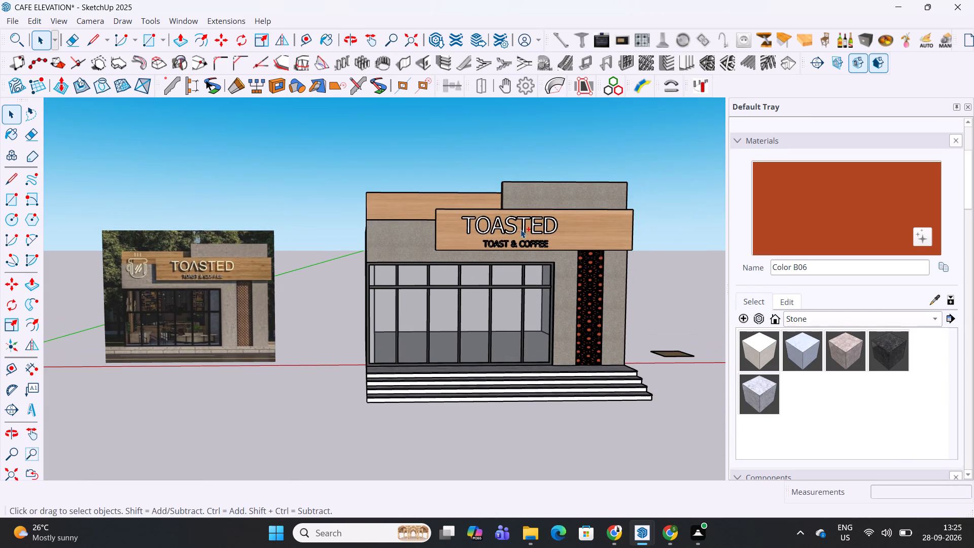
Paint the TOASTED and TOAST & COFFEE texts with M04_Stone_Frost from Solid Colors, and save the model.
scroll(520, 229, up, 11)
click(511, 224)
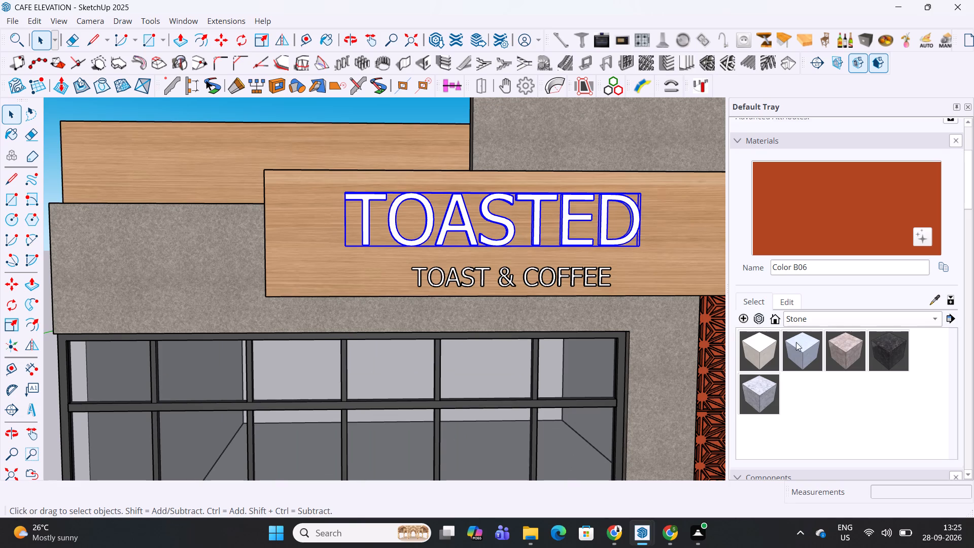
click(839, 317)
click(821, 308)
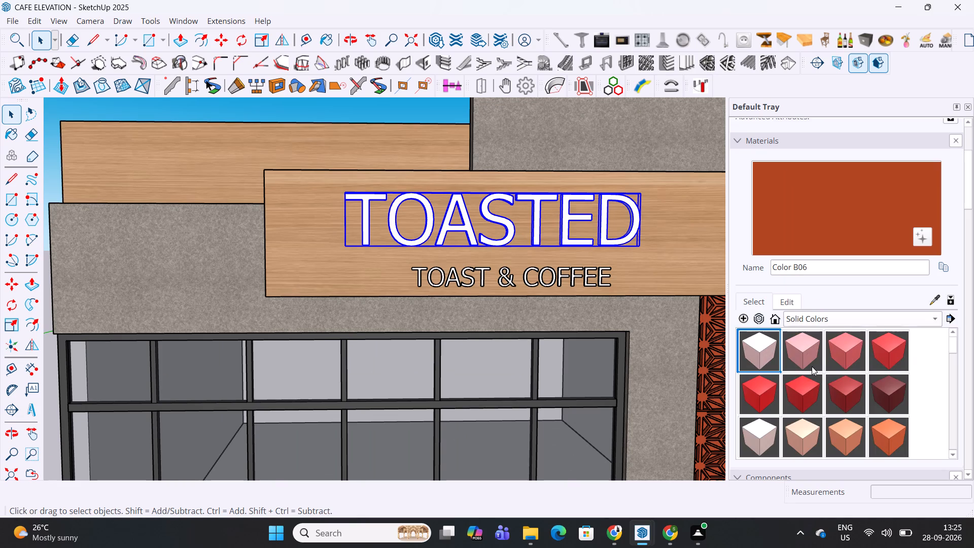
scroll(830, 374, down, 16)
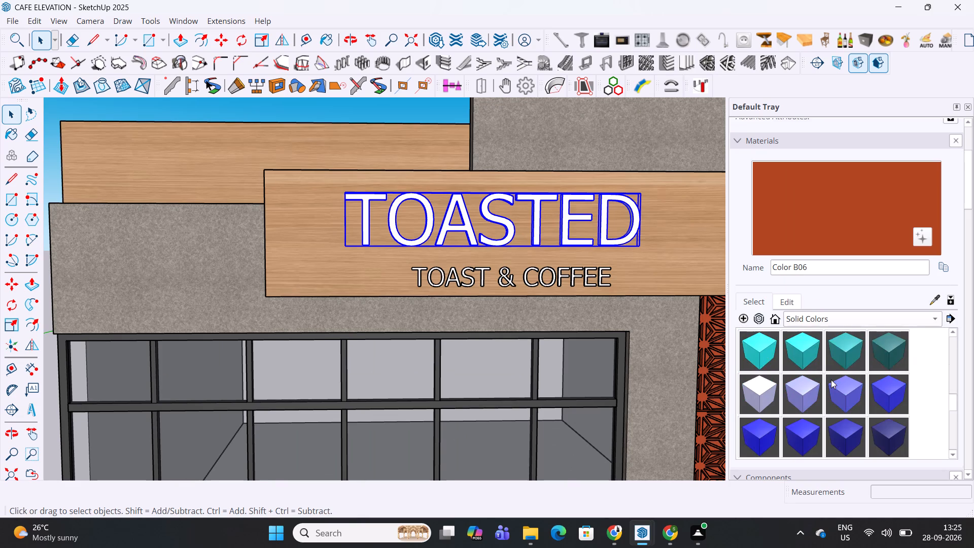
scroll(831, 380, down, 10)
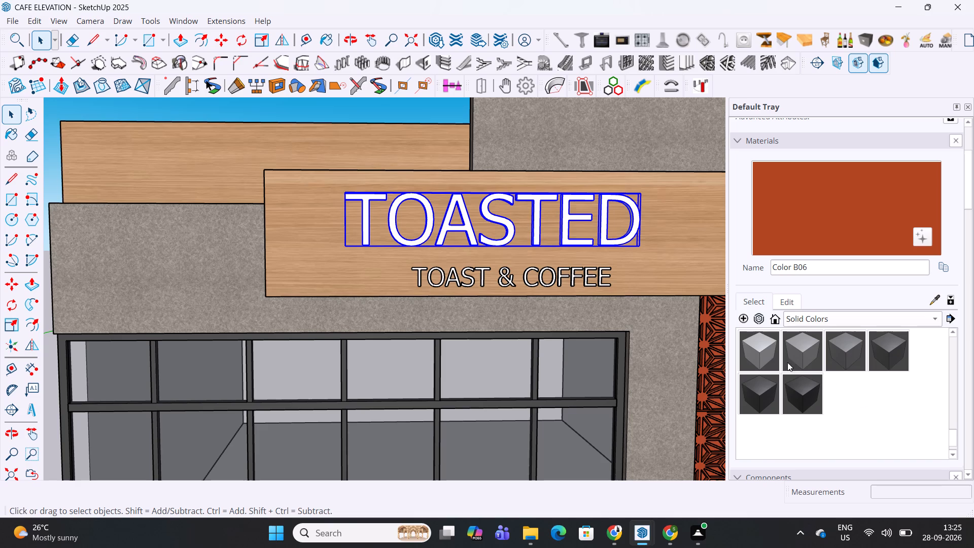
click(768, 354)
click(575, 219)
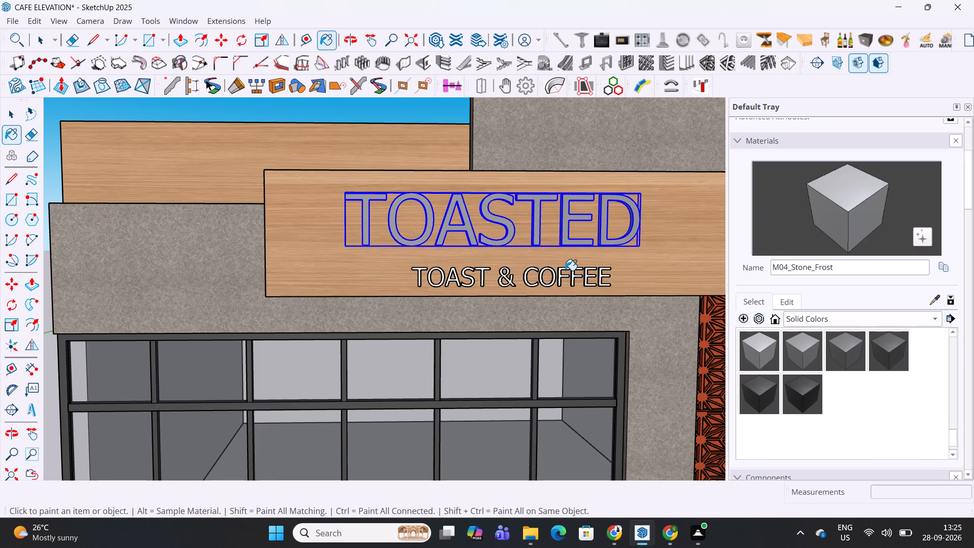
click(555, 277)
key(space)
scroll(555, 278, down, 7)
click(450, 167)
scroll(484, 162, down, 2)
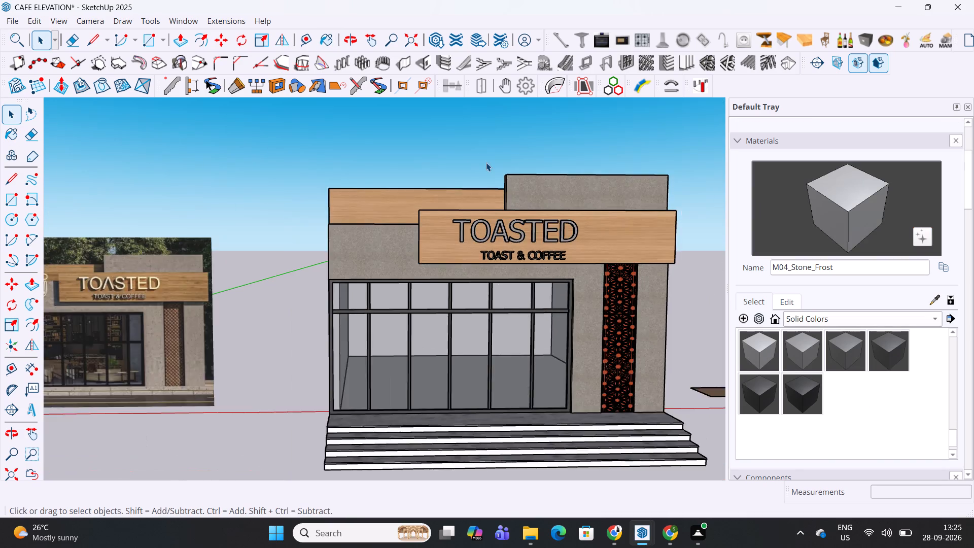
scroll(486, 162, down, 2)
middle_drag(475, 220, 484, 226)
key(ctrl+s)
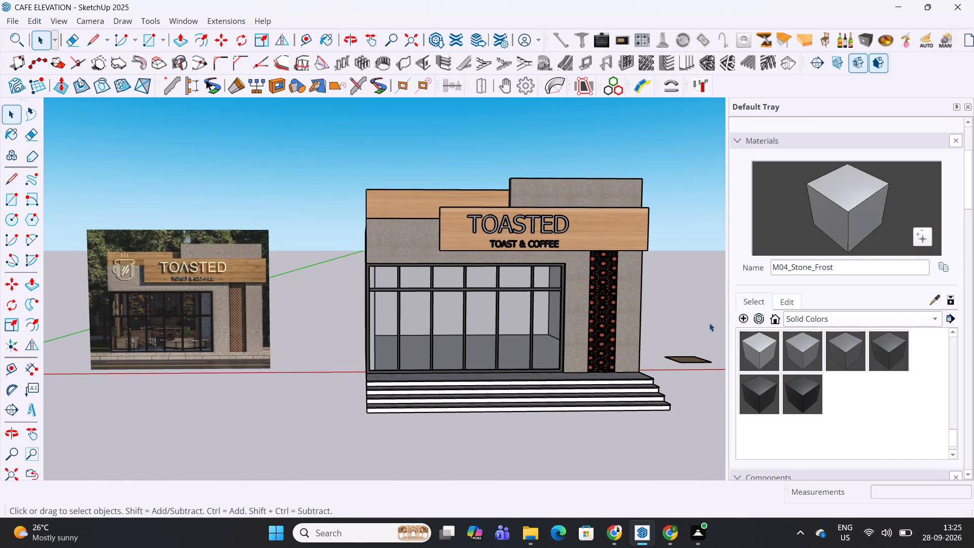
Paint the TOASTED and TOAST & COFFEE texts with M02_Ash_Whisper from Solid Colors, and save the model.
scroll(814, 362, up, 1)
click(853, 350)
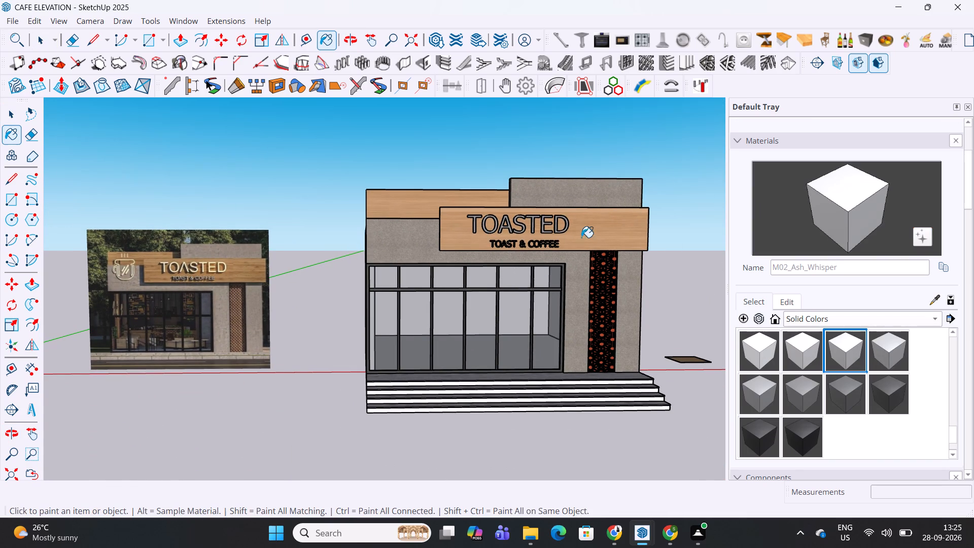
scroll(571, 235, up, 9)
click(471, 207)
click(485, 268)
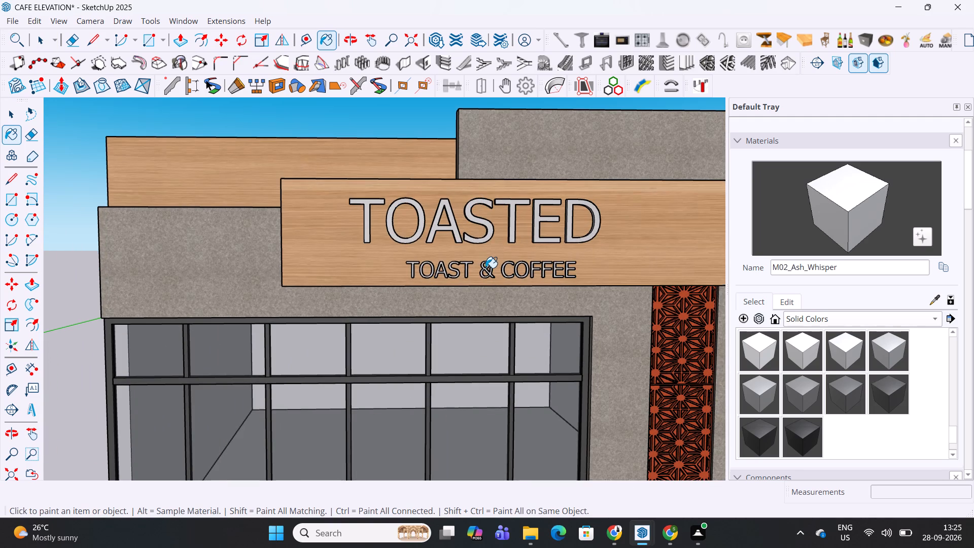
scroll(485, 268, down, 13)
key(space)
click(664, 198)
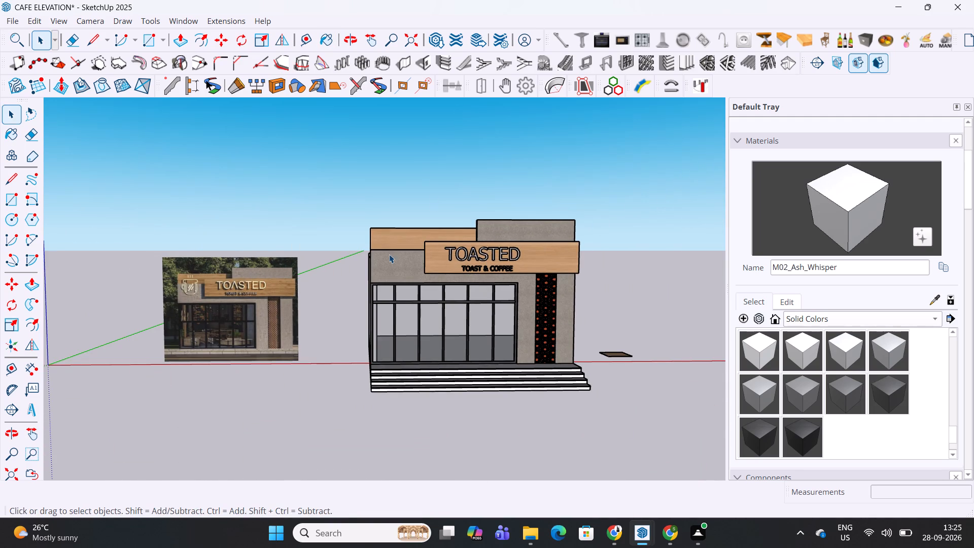
scroll(293, 280, up, 4)
key(ctrl+s)
Examine the cup logo and sign in the reference image and compare them with the modelled facade's upper wall.
scroll(158, 294, up, 7)
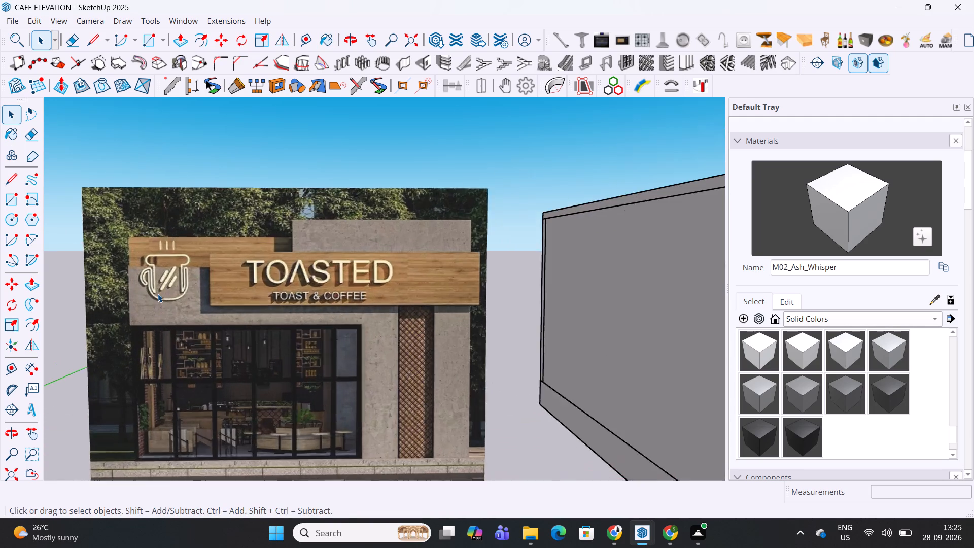
scroll(158, 294, up, 4)
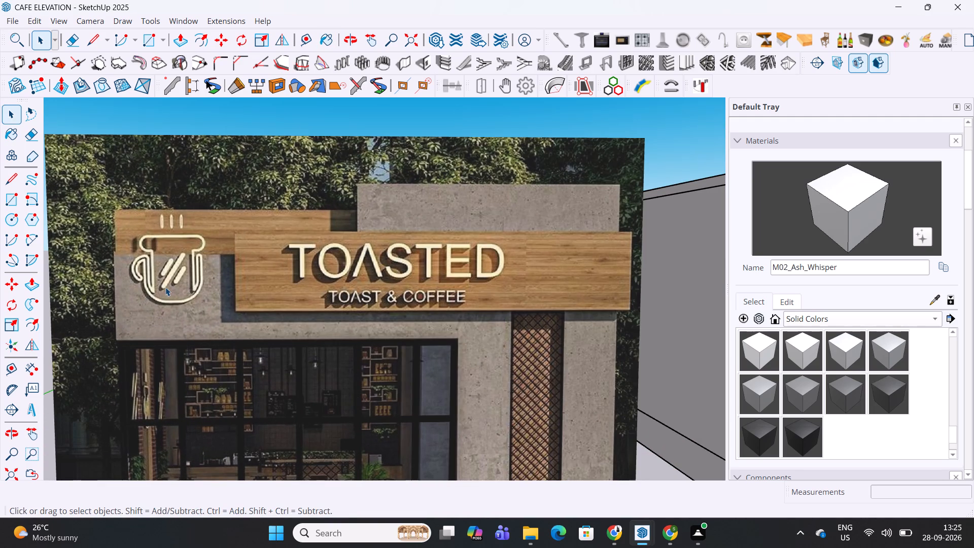
key(ctrl+s)
scroll(175, 280, down, 6)
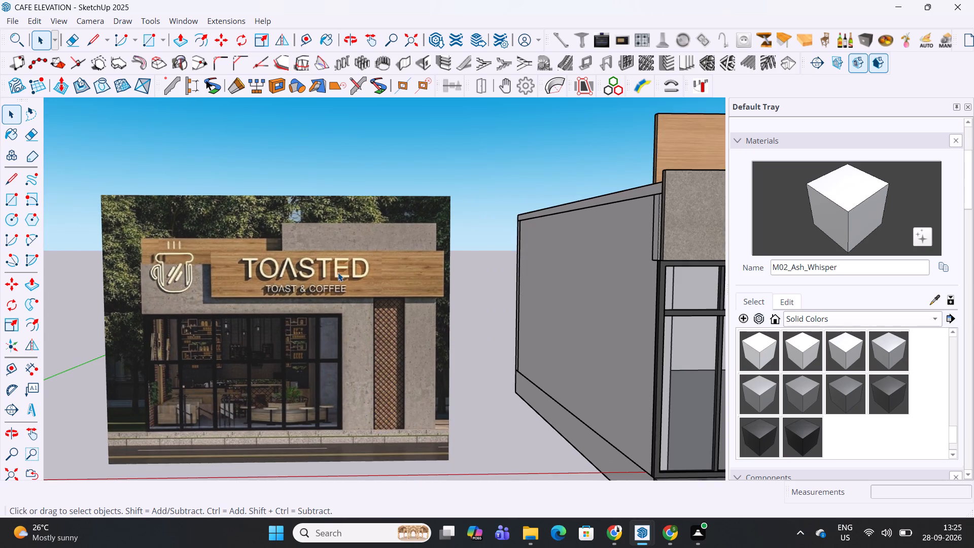
shift+middle_drag(338, 272, 325, 275)
key(ctrl+s)
scroll(322, 274, down, 4)
shift+middle_drag(396, 267, 270, 285)
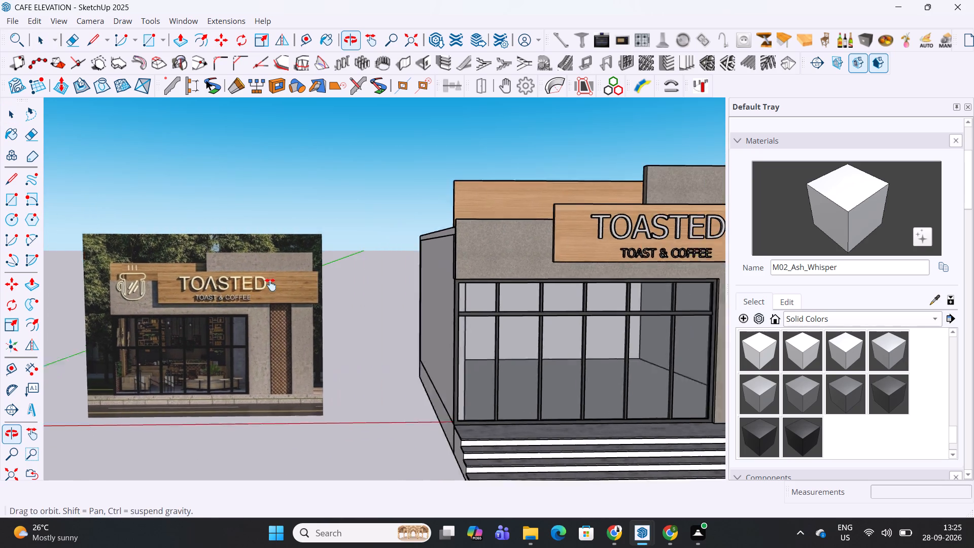
shift+middle_drag(270, 285, 218, 298)
scroll(390, 256, up, 1)
shift+middle_drag(392, 255, 477, 267)
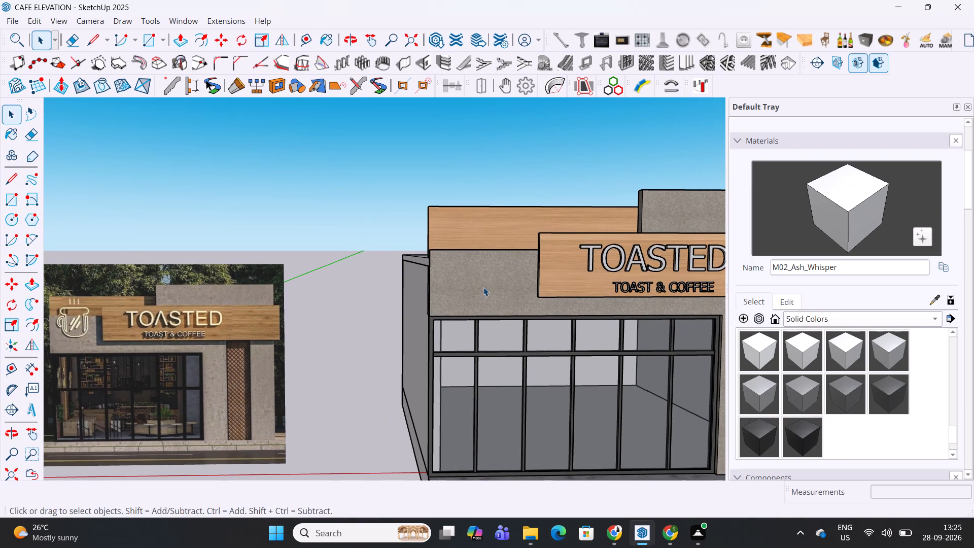
Place a horizontal guide 2' below the top edge of the concrete wall beside the TOASTED sign.
key(t)
scroll(495, 278, up, 5)
click(499, 225)
scroll(495, 286, down, 4)
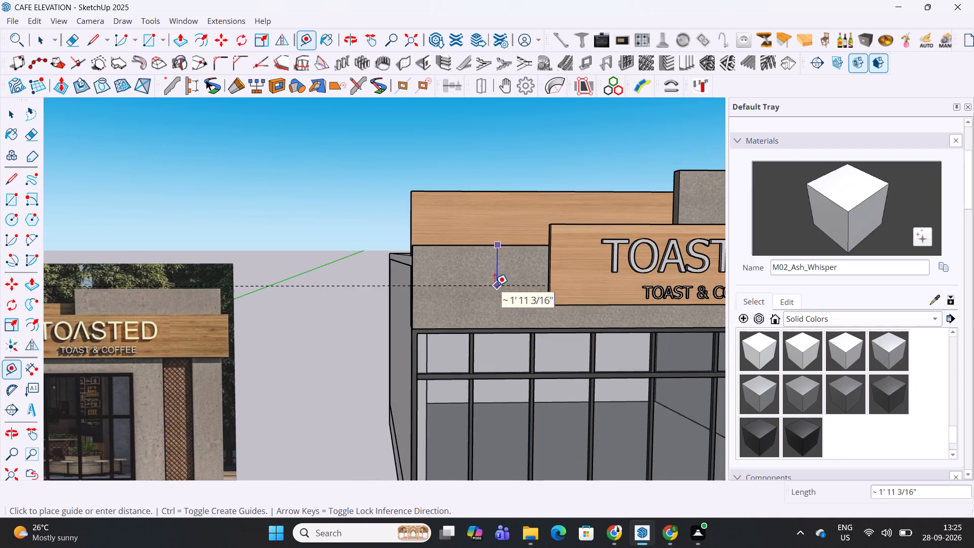
middle_drag(495, 286, 676, 302)
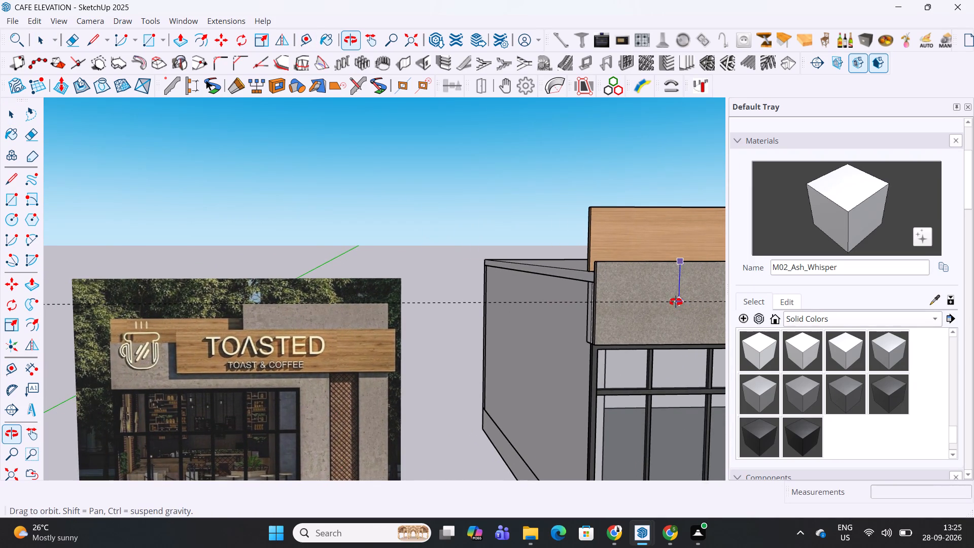
middle_drag(676, 302, 672, 302)
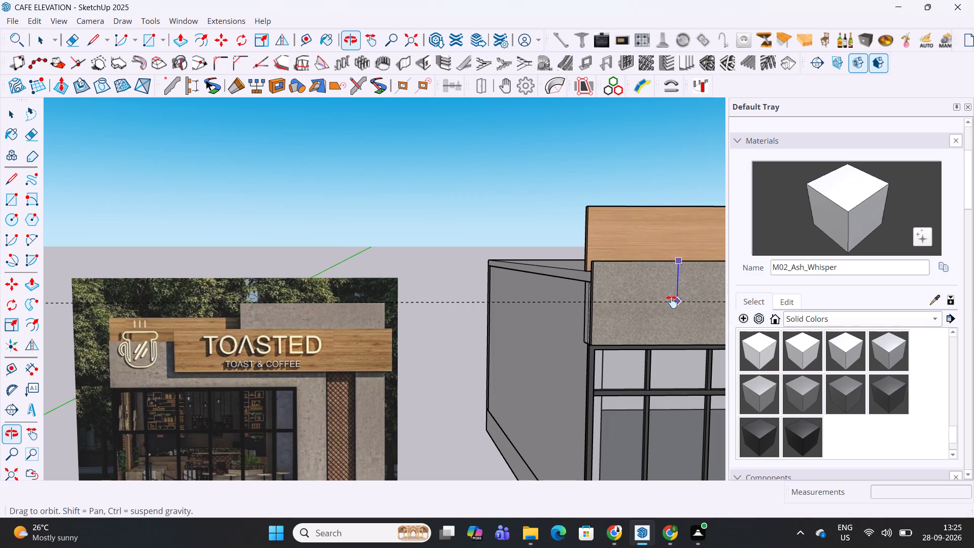
middle_drag(672, 302, 662, 292)
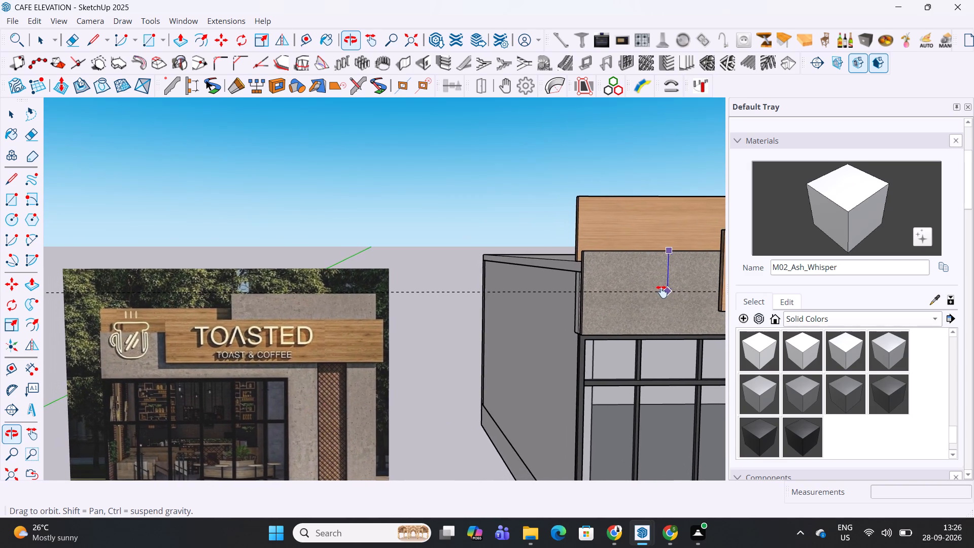
middle_drag(662, 292, 645, 290)
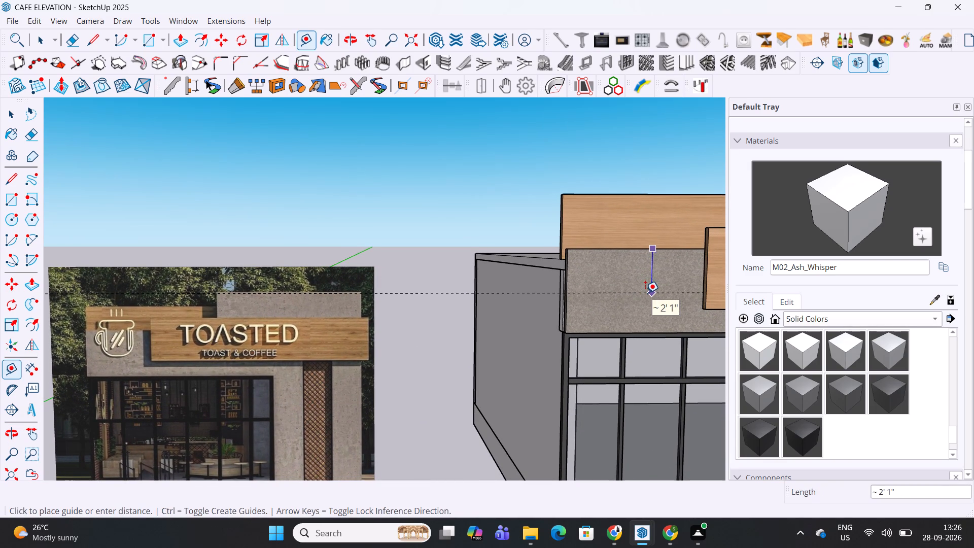
text(2')
key(Return)
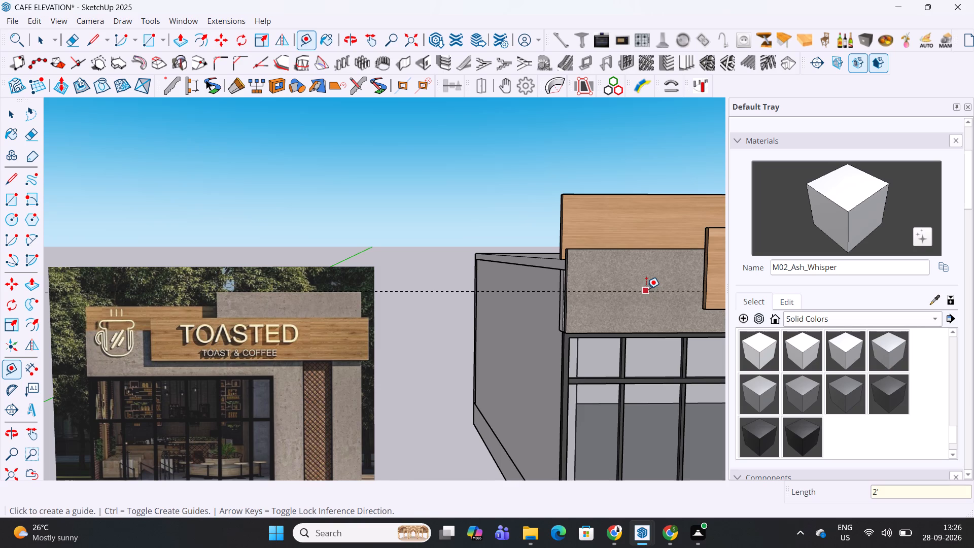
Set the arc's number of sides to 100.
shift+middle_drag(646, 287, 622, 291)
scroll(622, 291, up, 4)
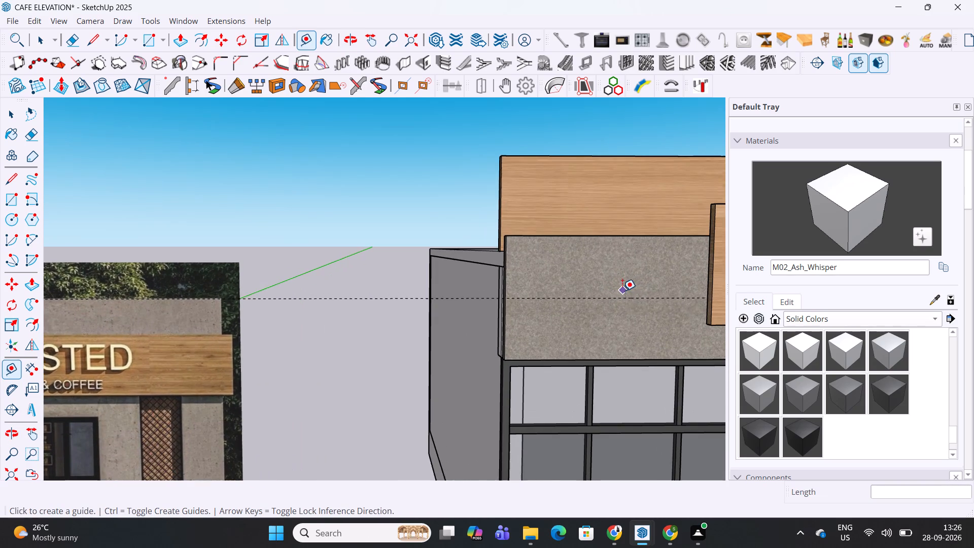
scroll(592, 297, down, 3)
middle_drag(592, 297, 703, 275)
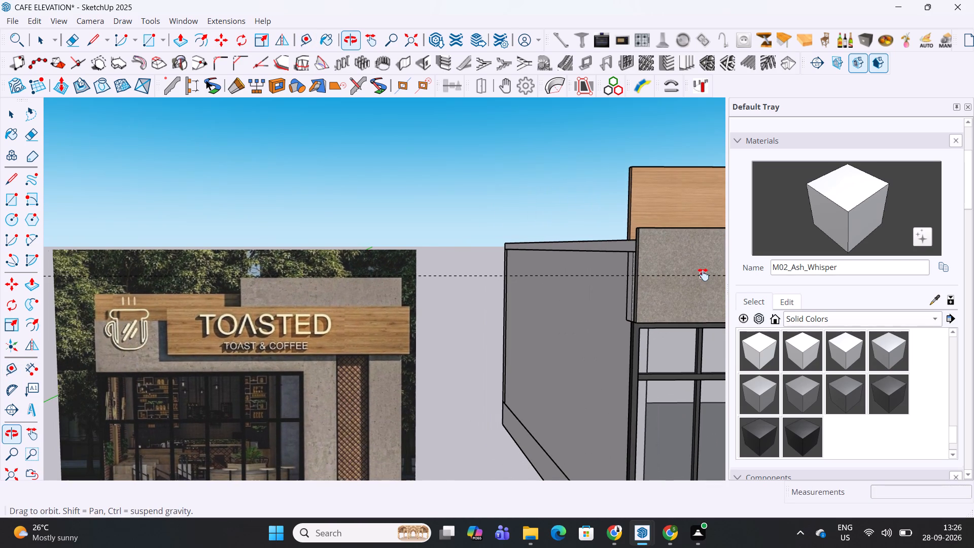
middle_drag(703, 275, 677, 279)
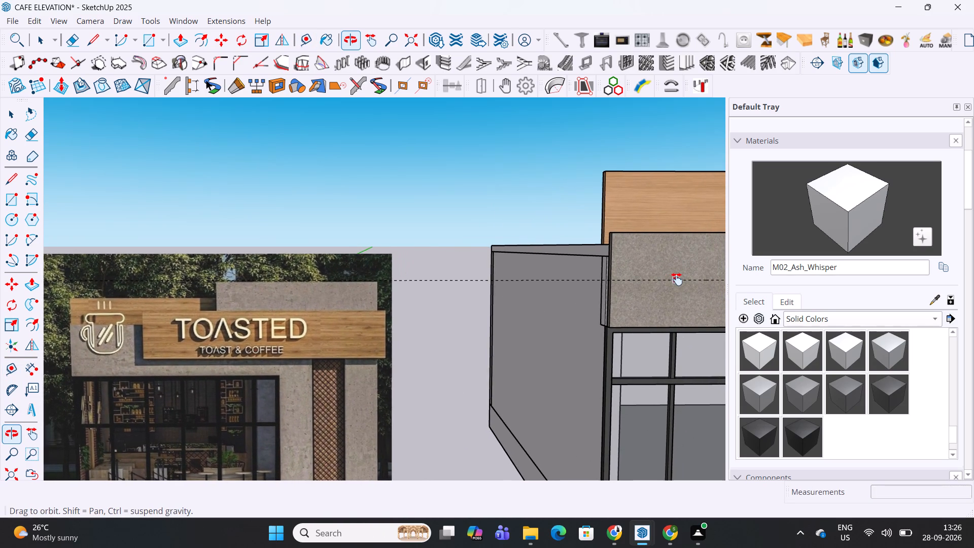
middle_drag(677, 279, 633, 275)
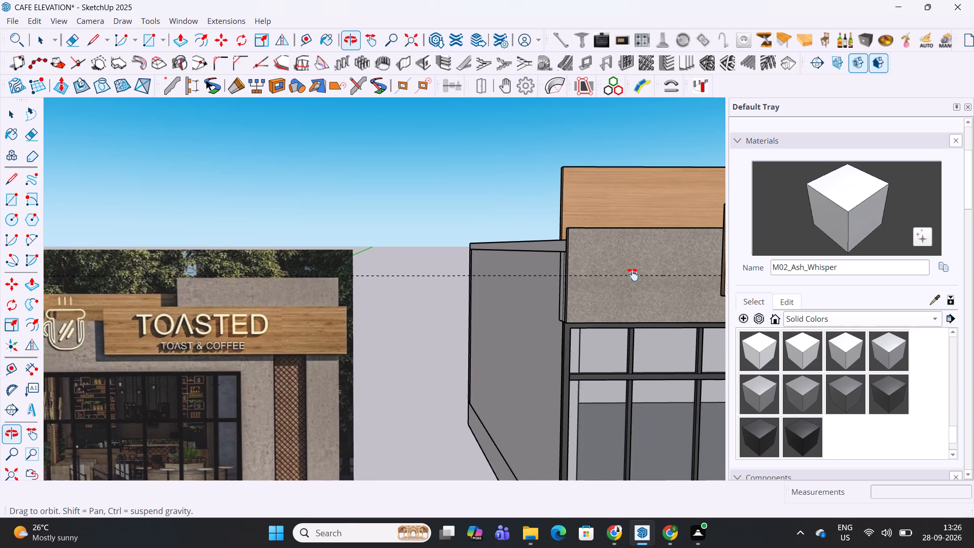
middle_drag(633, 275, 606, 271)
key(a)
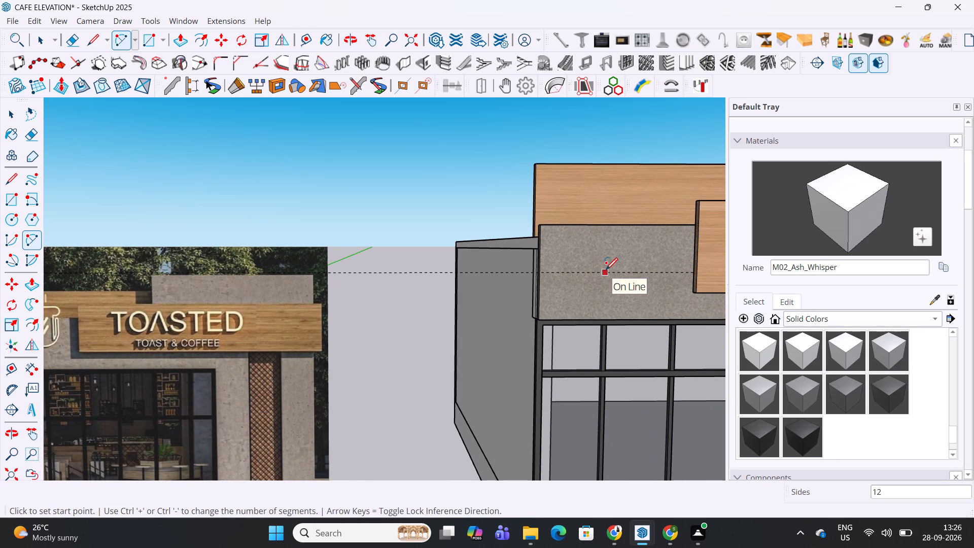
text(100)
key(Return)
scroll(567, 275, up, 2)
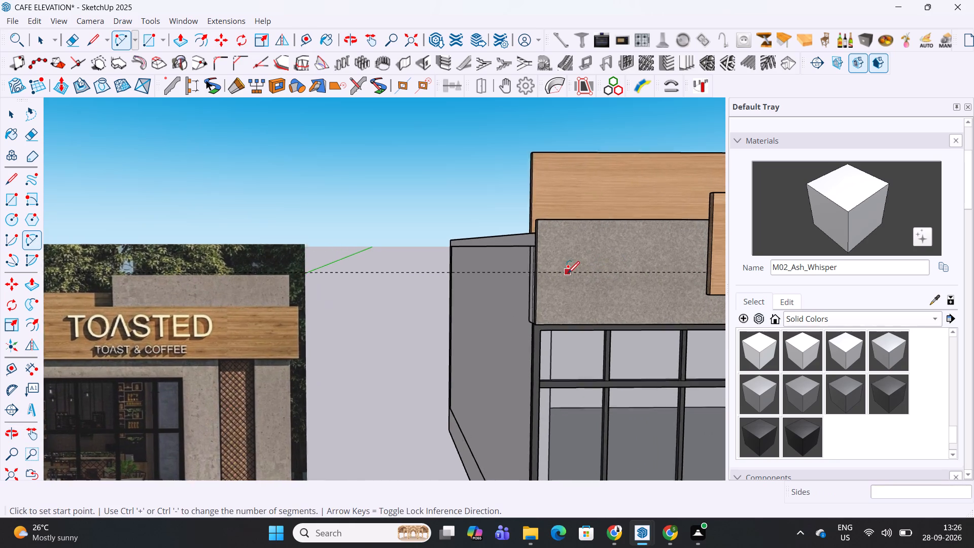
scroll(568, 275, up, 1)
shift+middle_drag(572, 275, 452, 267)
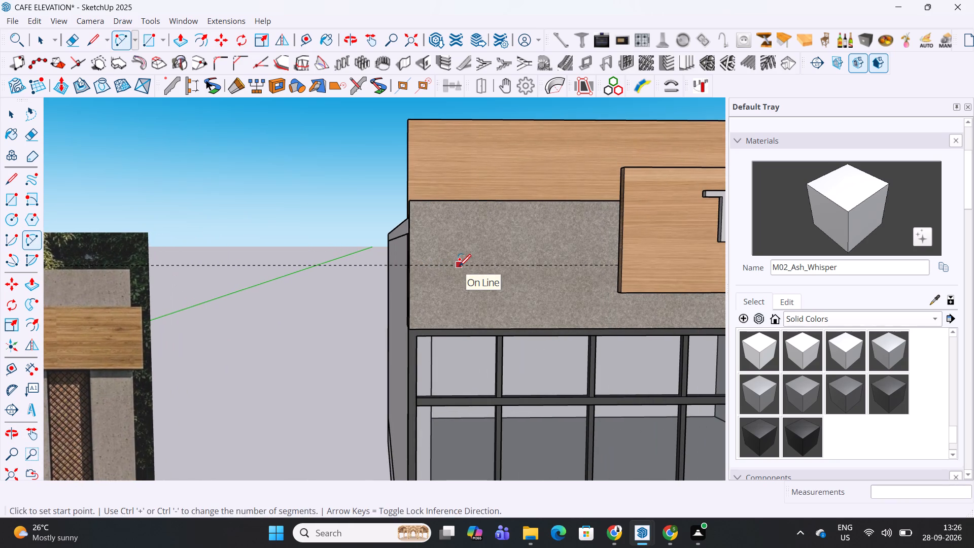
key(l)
Place a vertical guide about 3' 5" in from the concrete wall's outer side edge.
key(t)
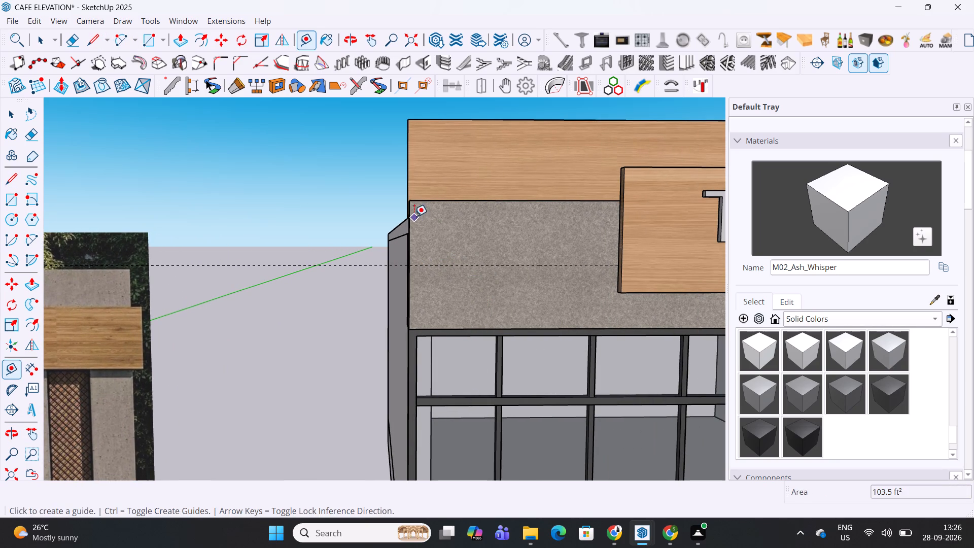
click(411, 208)
click(516, 268)
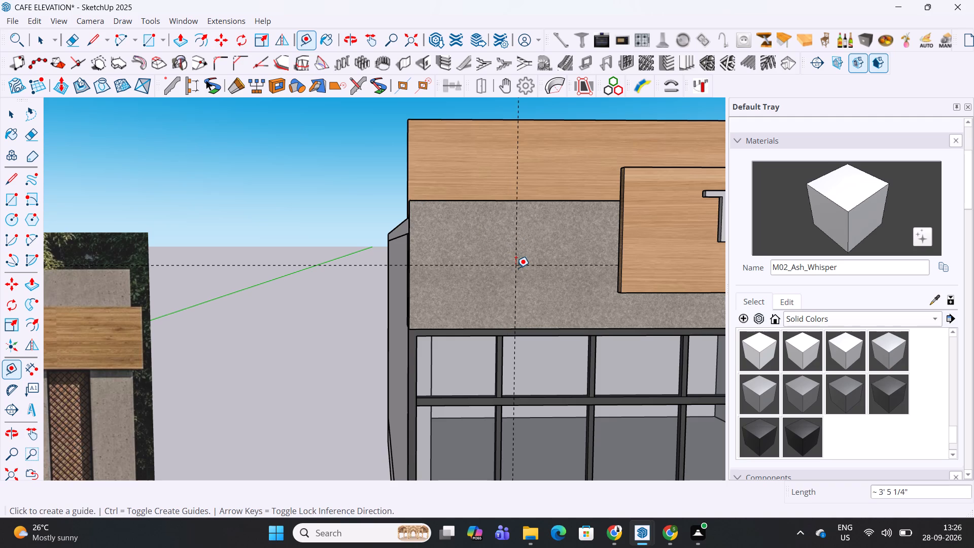
Add vertical guides 1.5' to either side of the vertical guide on the concrete wall.
key(l)
click(516, 248)
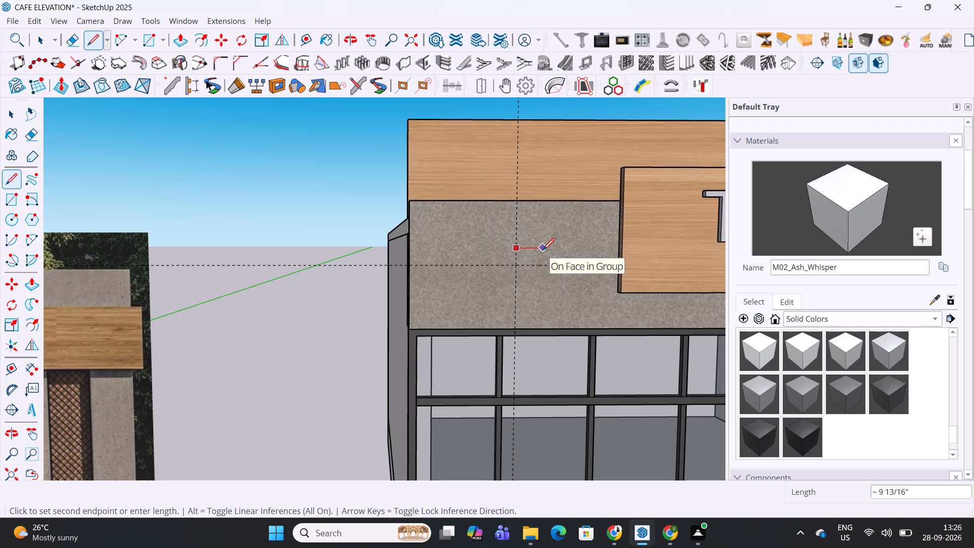
key(t)
click(516, 251)
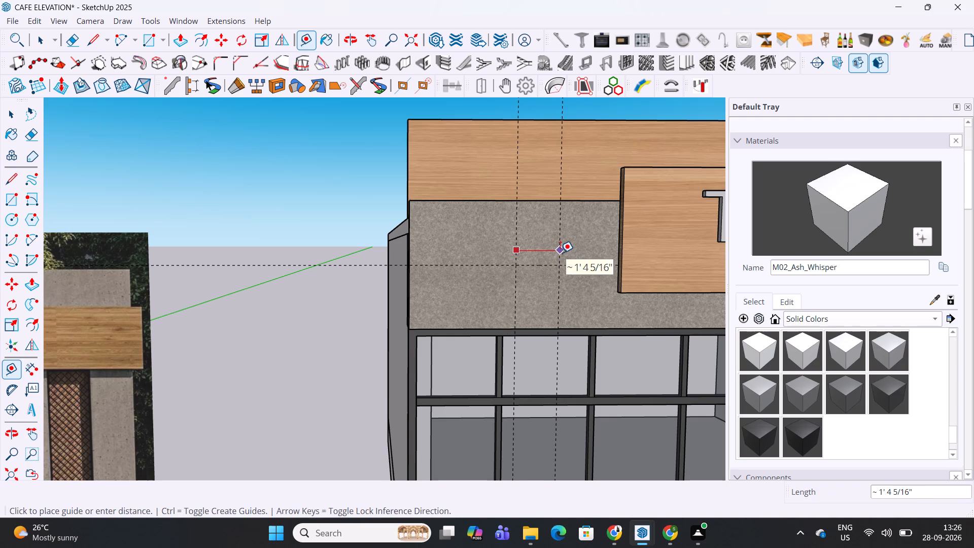
text(1.5')
key(Return)
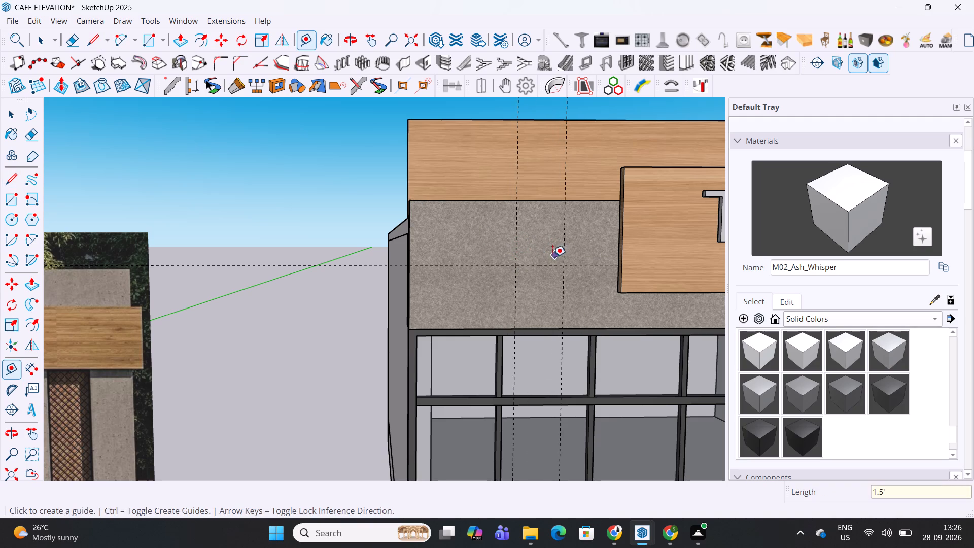
drag(515, 241, 507, 240)
text(1.5')
key(Return)
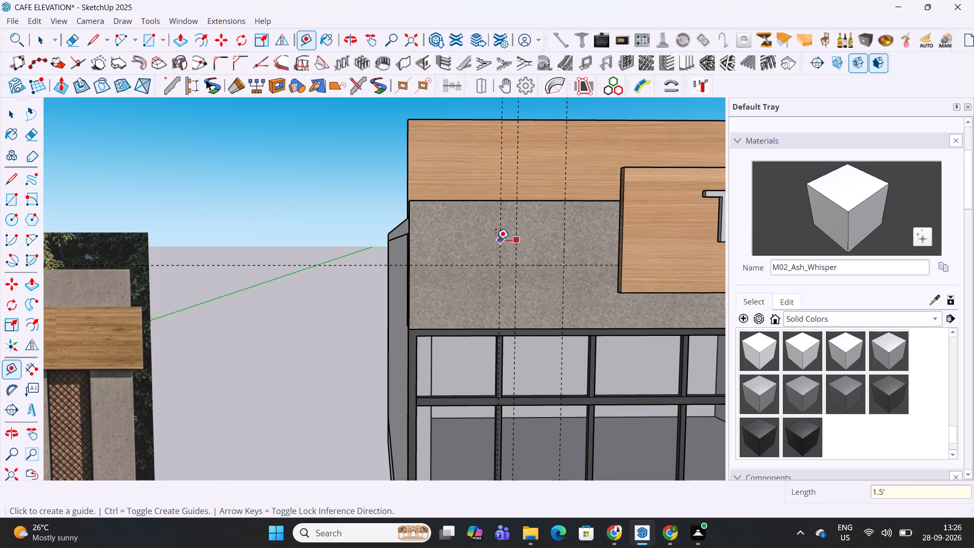
Draw a 3' horizontal line between the two outer vertical guides, about 1' 1" below the horizontal guide.
key(l)
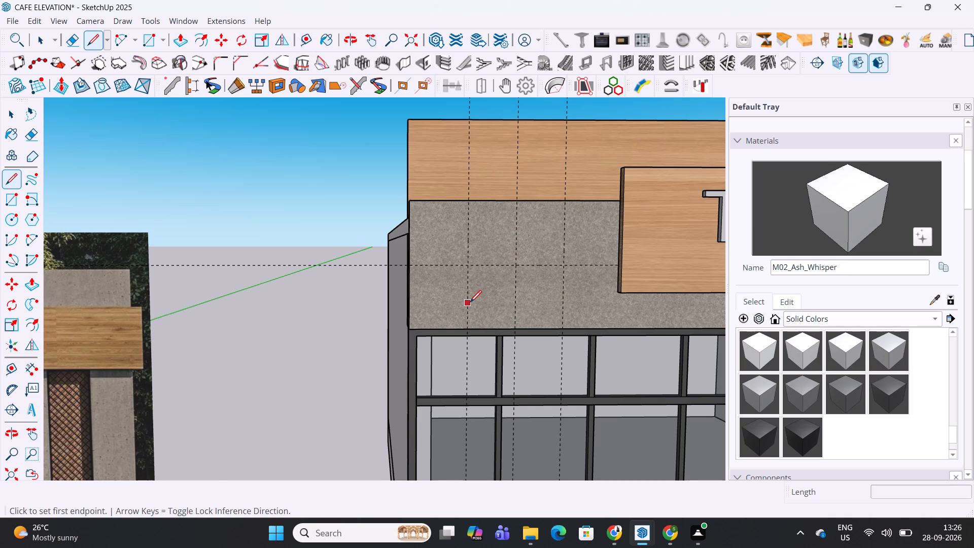
click(469, 300)
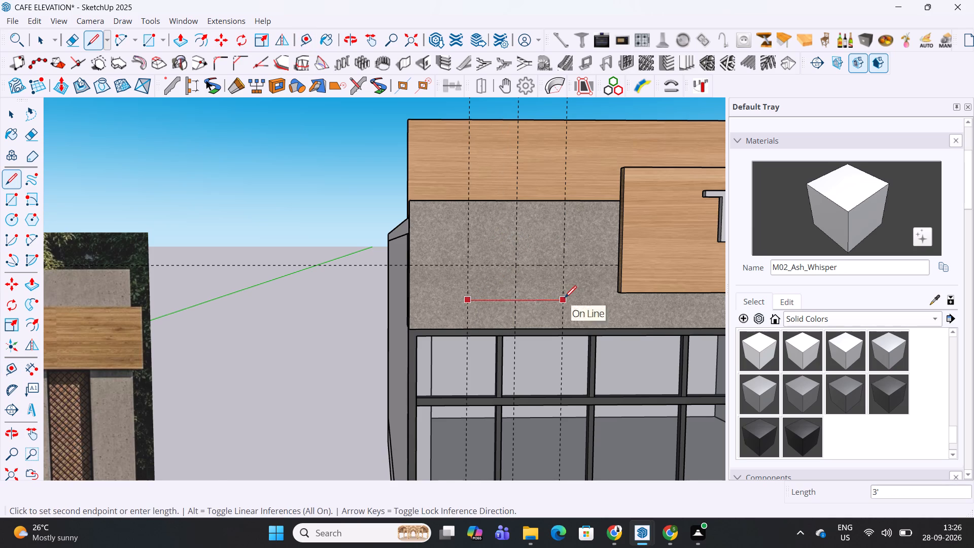
click(565, 299)
key(Escape)
key(Escape)
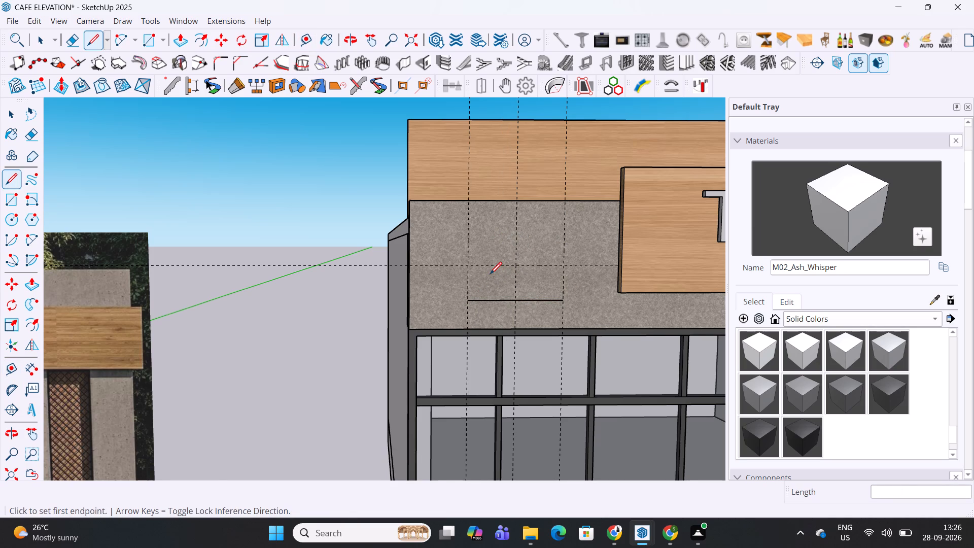
key(Escape)
key(Escape)
Add a guide 6" below the horizontal guide and vertical guides 6" outside both of the outer vertical guides.
key(t)
click(480, 265)
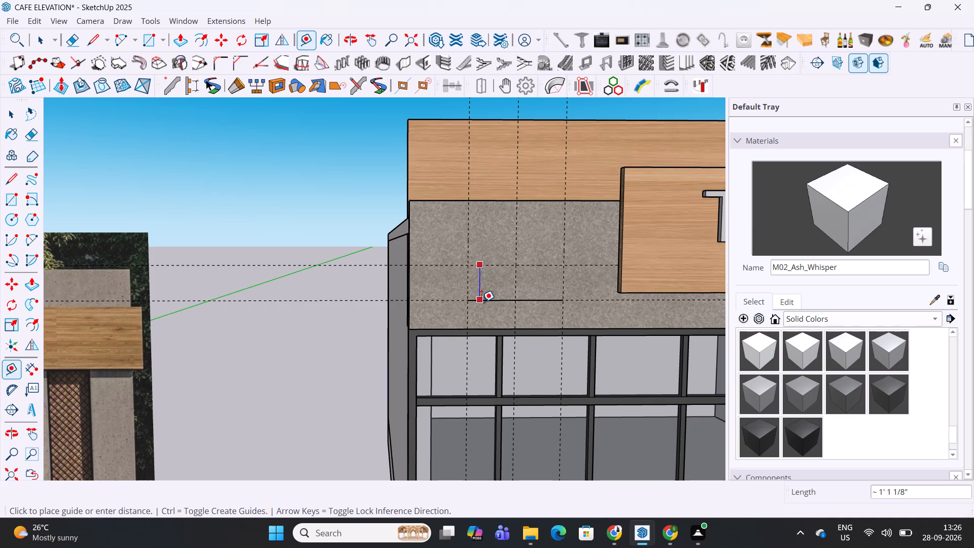
key(6)
key(Return)
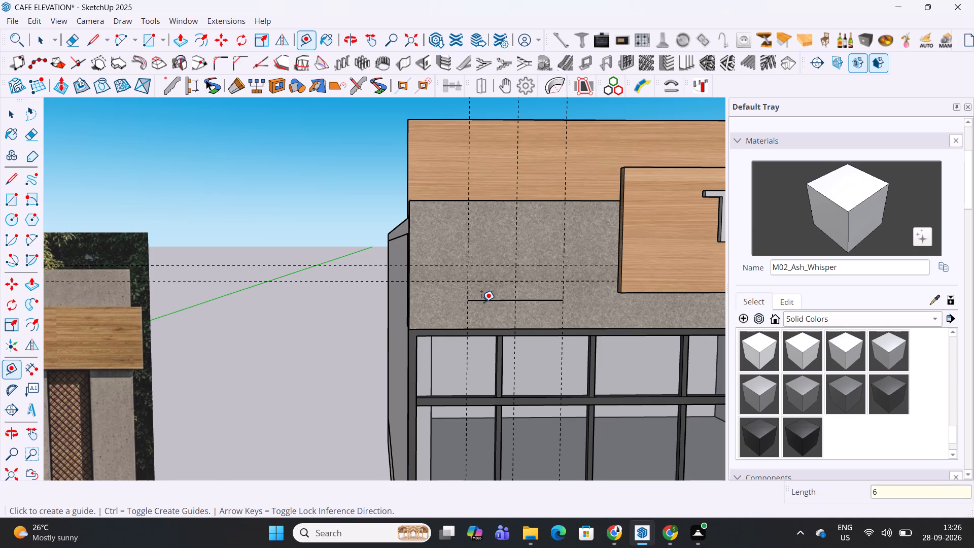
scroll(466, 292, up, 4)
click(466, 291)
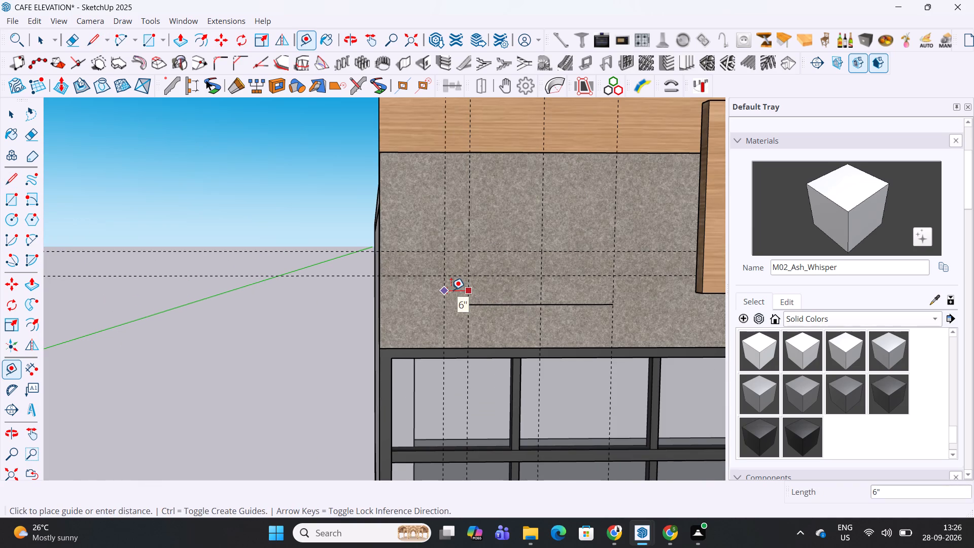
click(451, 290)
click(613, 286)
click(635, 287)
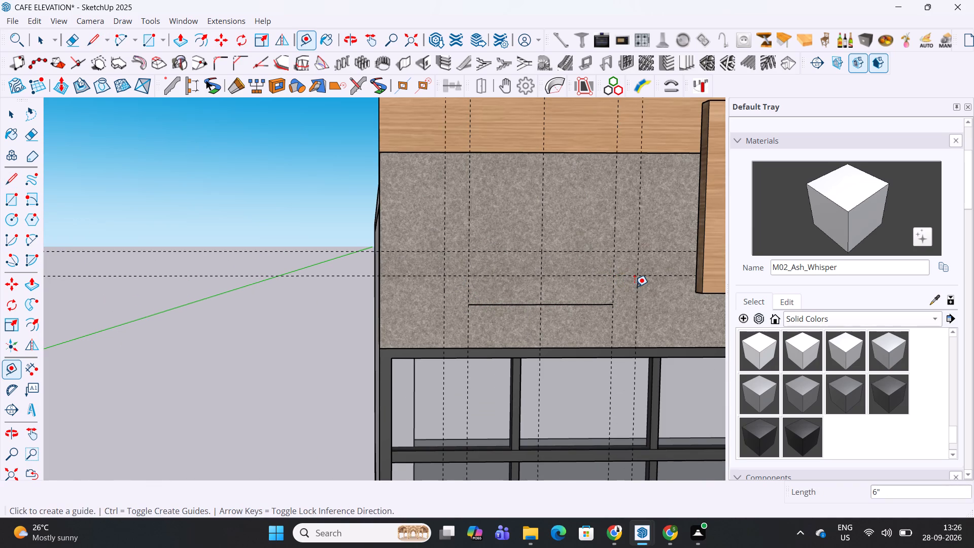
Draw 50-sided arcs from both ends of the 3' line up to where the lower horizontal guide meets the outermost vertical guides.
key(a)
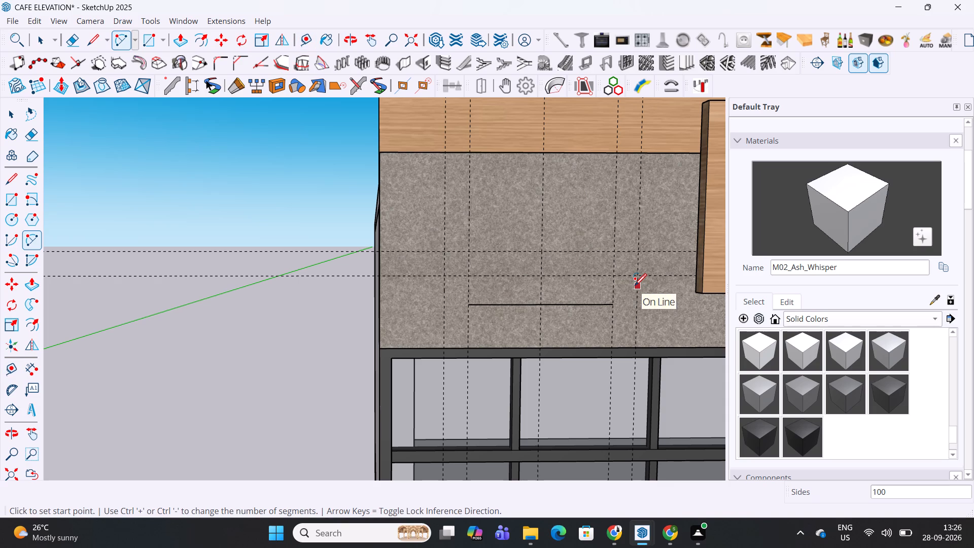
text(50)
key(Return)
click(447, 276)
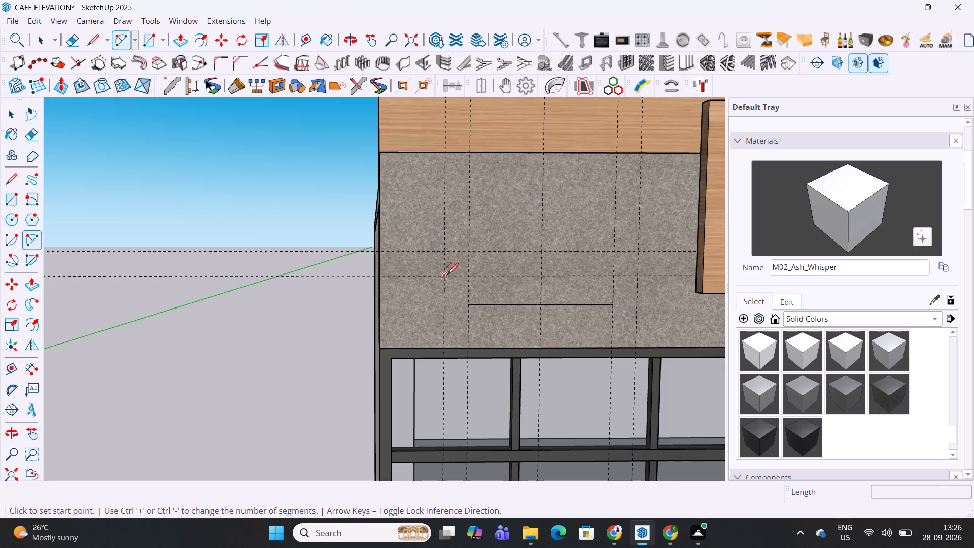
click(471, 305)
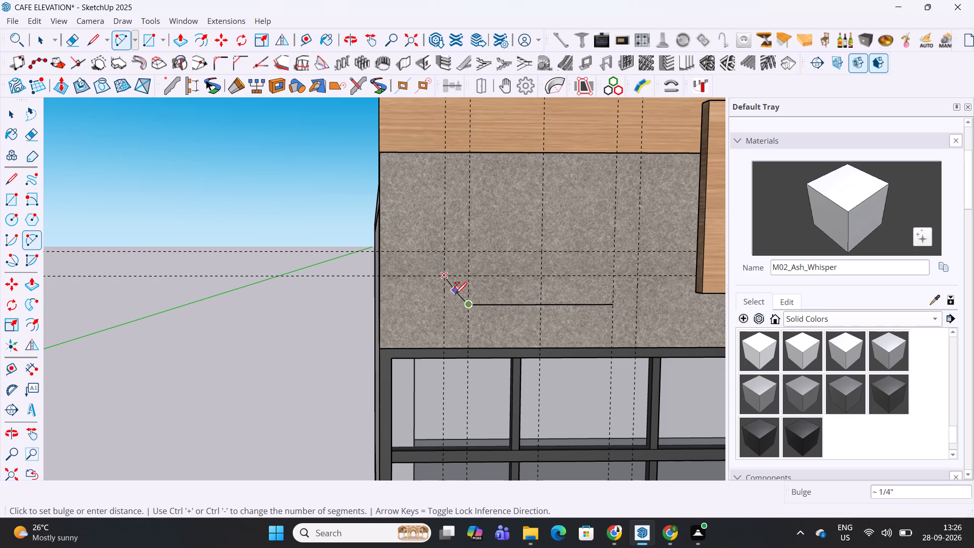
scroll(451, 299, up, 9)
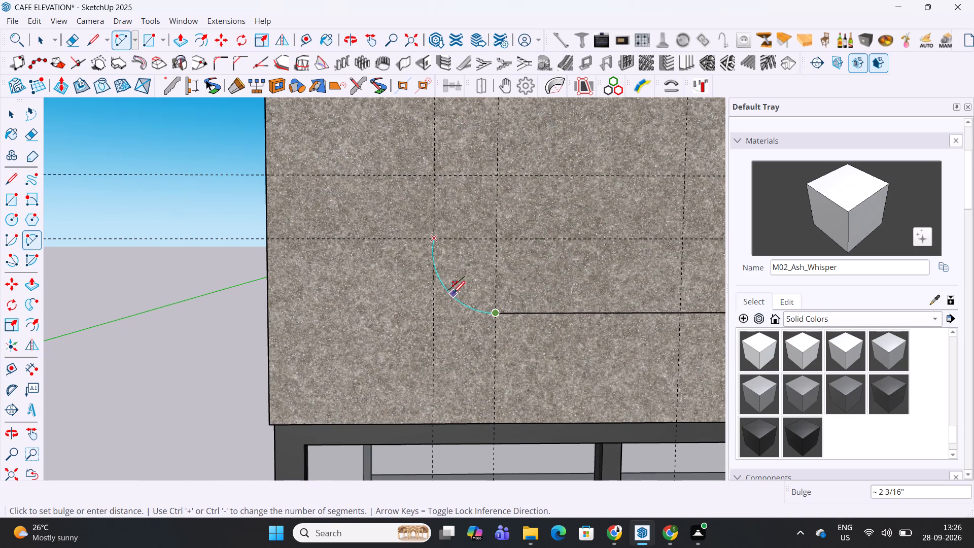
double_click(447, 285)
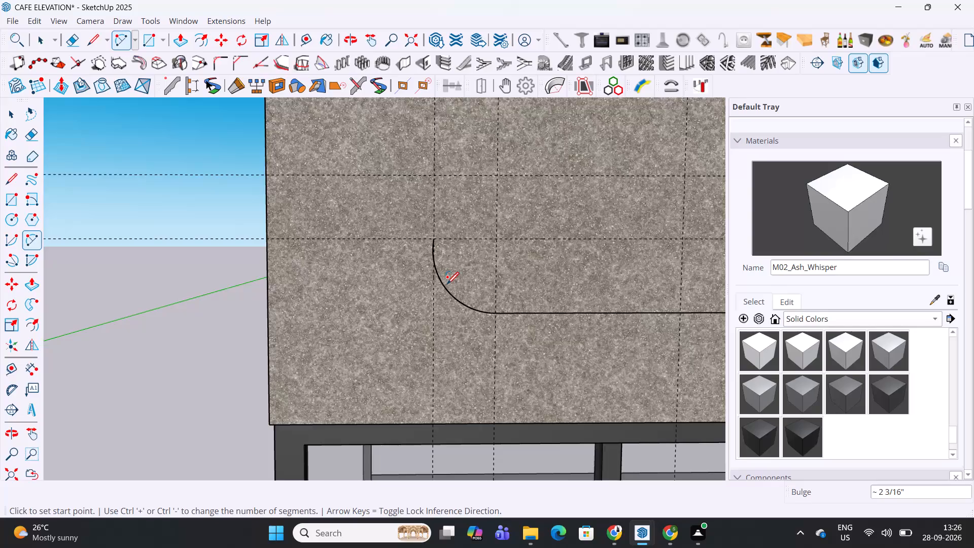
scroll(445, 289, down, 6)
middle_drag(612, 285, 453, 278)
click(545, 301)
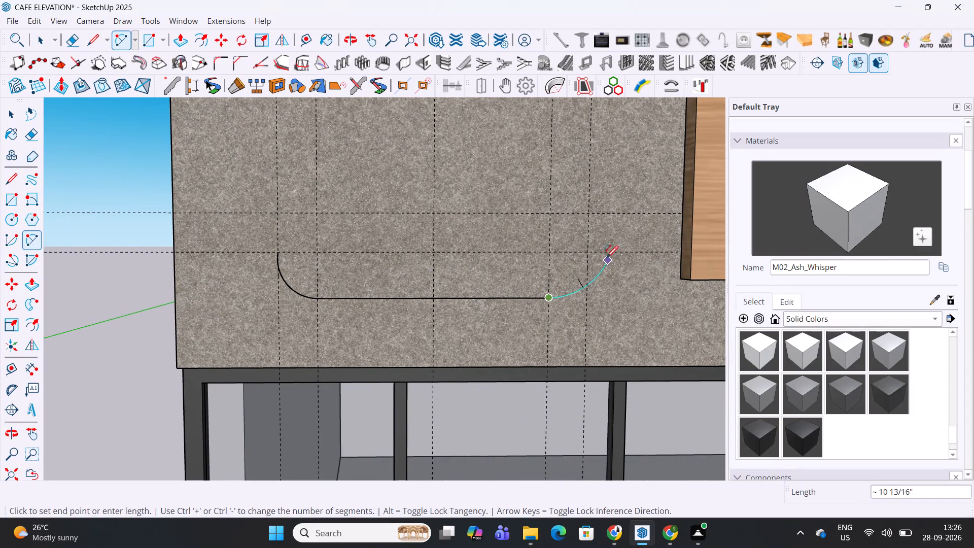
double_click(589, 253)
Move the arc at the far end of the cup's base line 1'3" inward along the base line to narrow the cup.
scroll(589, 253, down, 15)
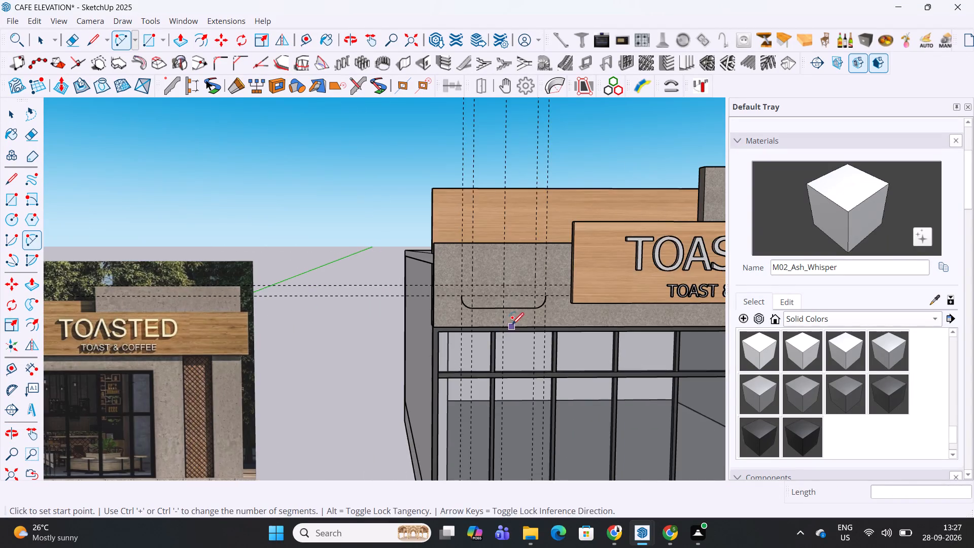
scroll(514, 326, down, 3)
shift+middle_drag(520, 317, 525, 316)
scroll(527, 313, up, 10)
key(space)
scroll(568, 307, up, 5)
click(559, 306)
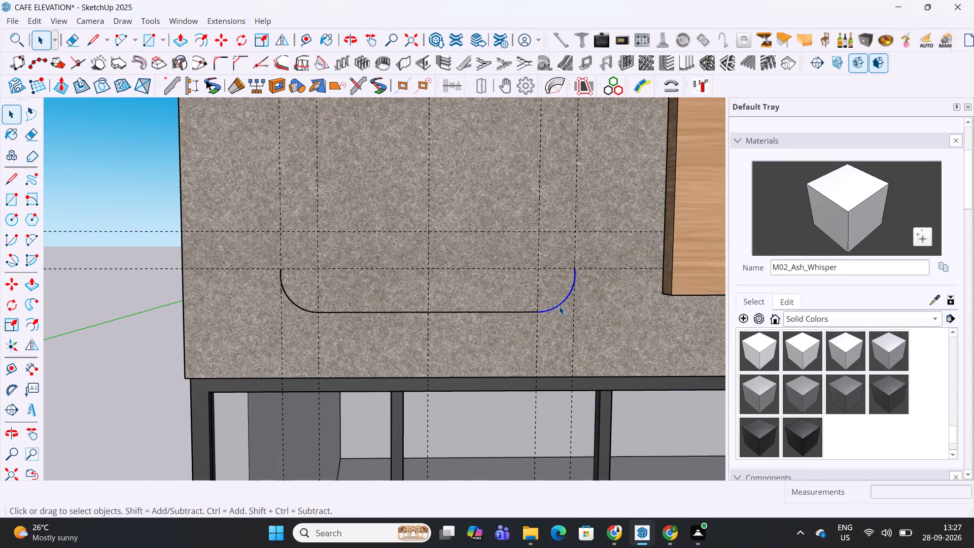
key(m)
click(657, 328)
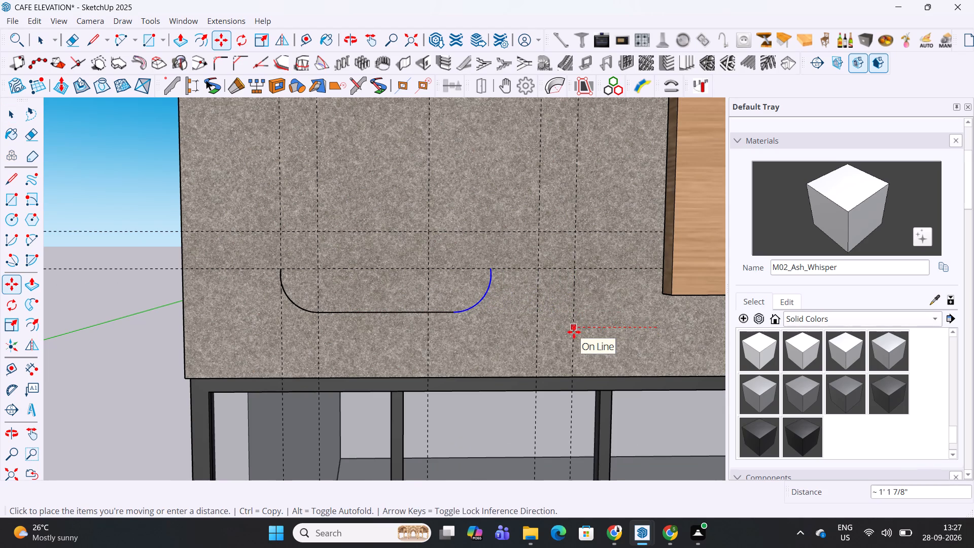
text(1'3)
key(Return)
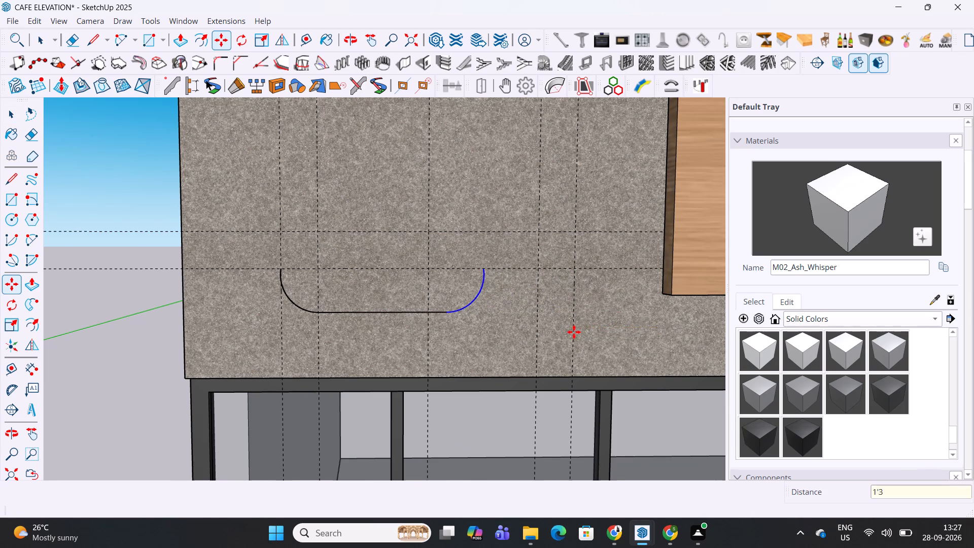
Draw 1'3" vertical lines up from the upper ends of both corner arcs to form the cup's sides.
scroll(574, 332, down, 14)
shift+middle_drag(568, 331, 629, 330)
scroll(619, 316, up, 4)
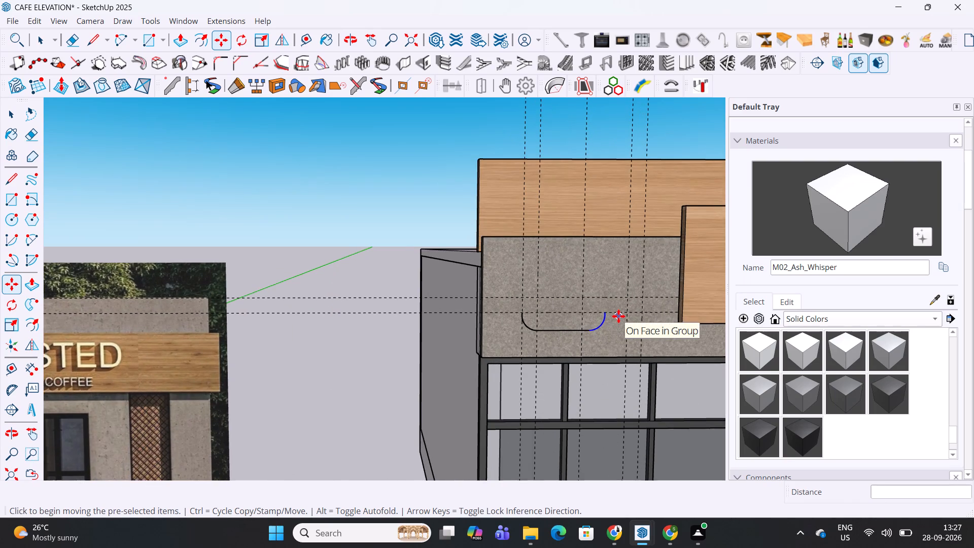
scroll(618, 316, down, 3)
shift+middle_drag(618, 316, 687, 311)
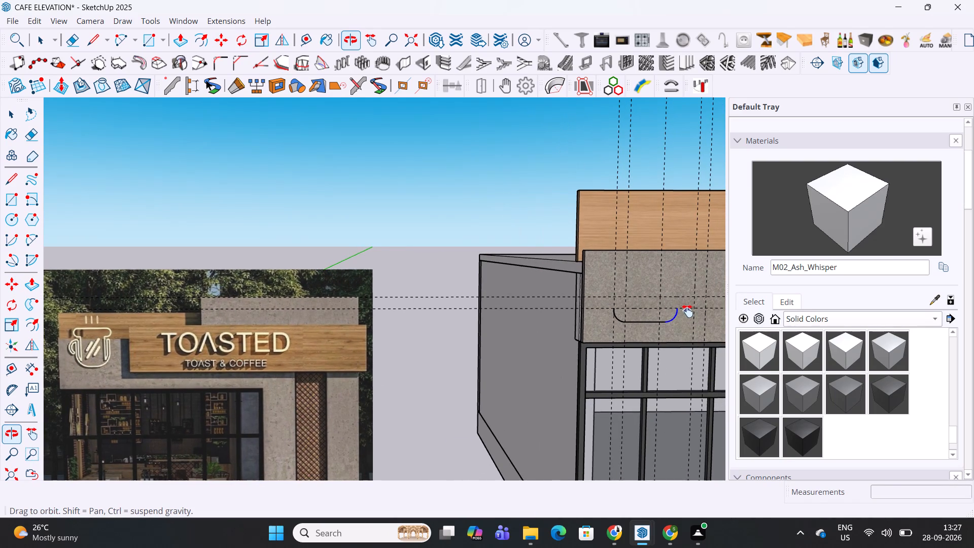
shift+middle_drag(687, 311, 685, 312)
key(l)
scroll(681, 309, up, 3)
click(678, 309)
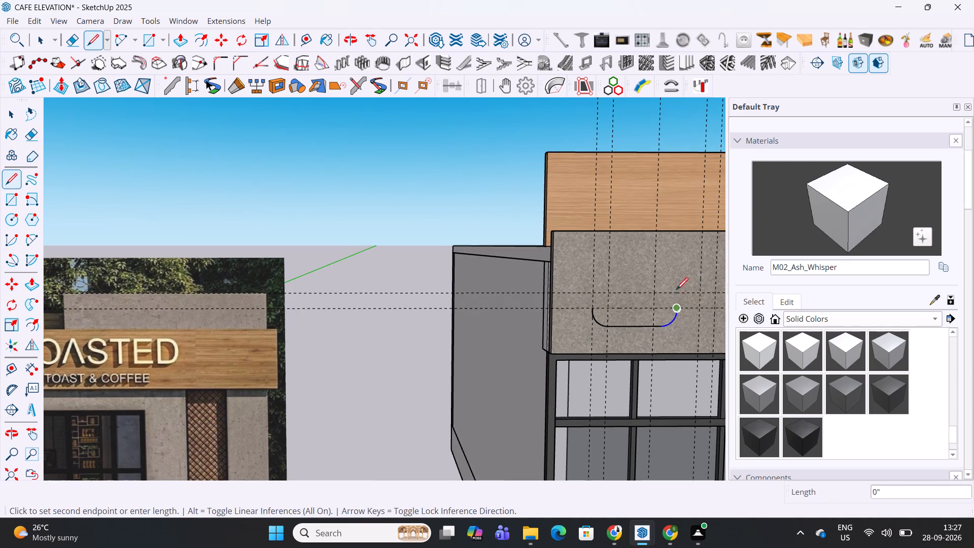
click(675, 273)
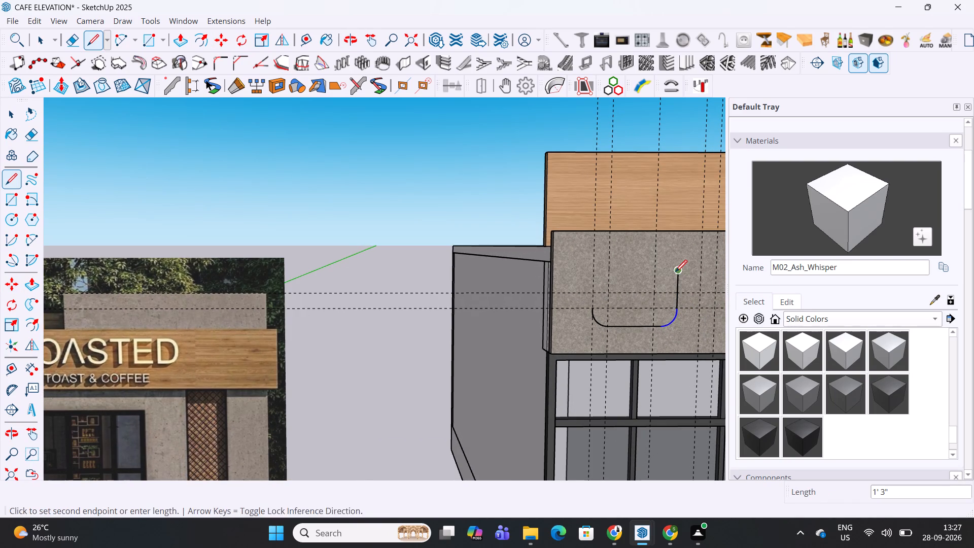
key(Escape)
click(592, 309)
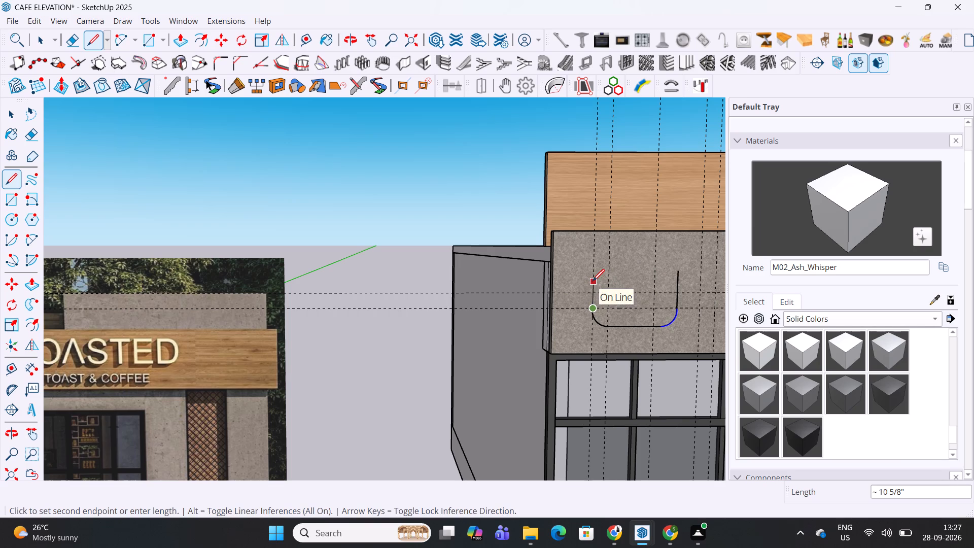
text(1'3)
key(Return)
Draw the cup's handle as an outward-bulging arc from the top of the left side line down to the lower horizontal guide.
scroll(593, 282, down, 4)
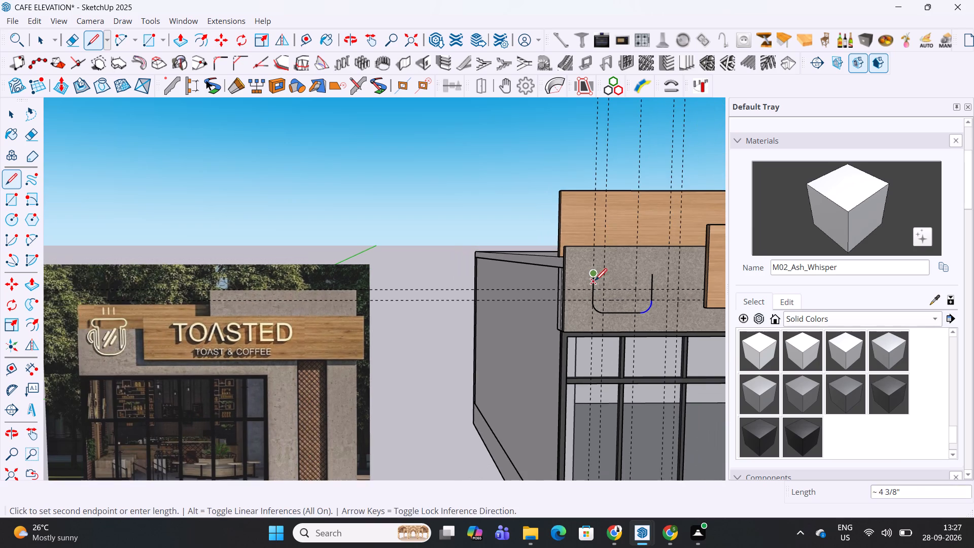
shift+middle_drag(595, 282, 606, 290)
middle_drag(606, 290, 592, 291)
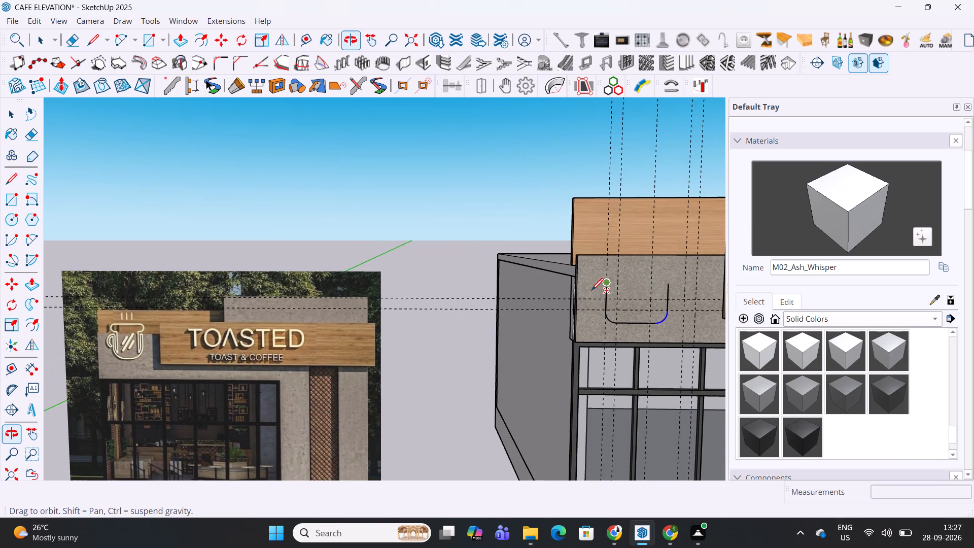
scroll(594, 294, up, 4)
scroll(603, 288, down, 1)
middle_drag(603, 288, 689, 297)
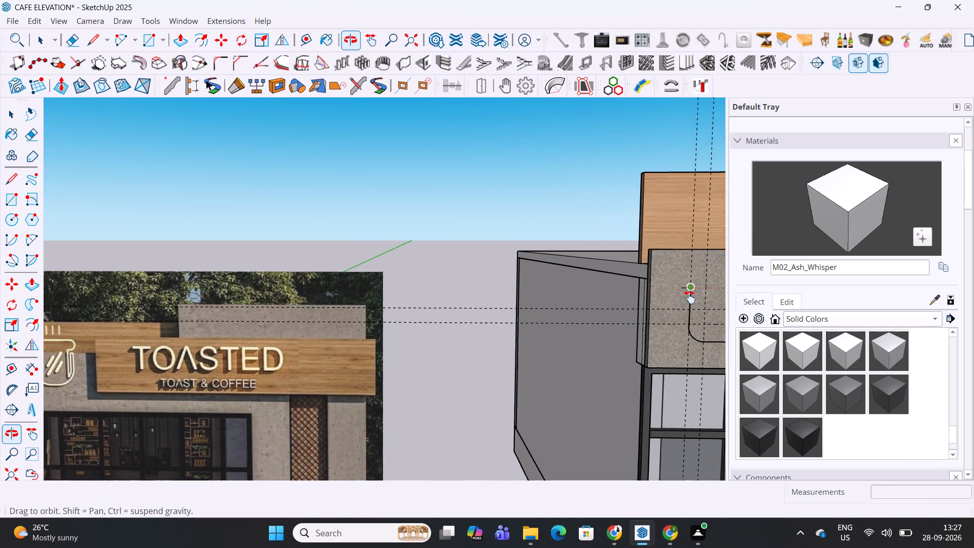
middle_drag(689, 297, 714, 295)
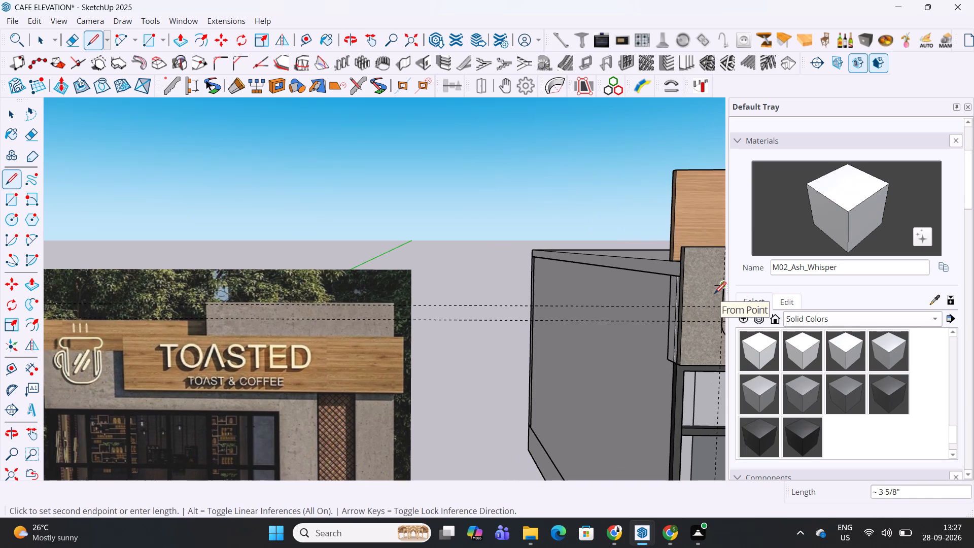
key(a)
middle_drag(711, 295, 583, 286)
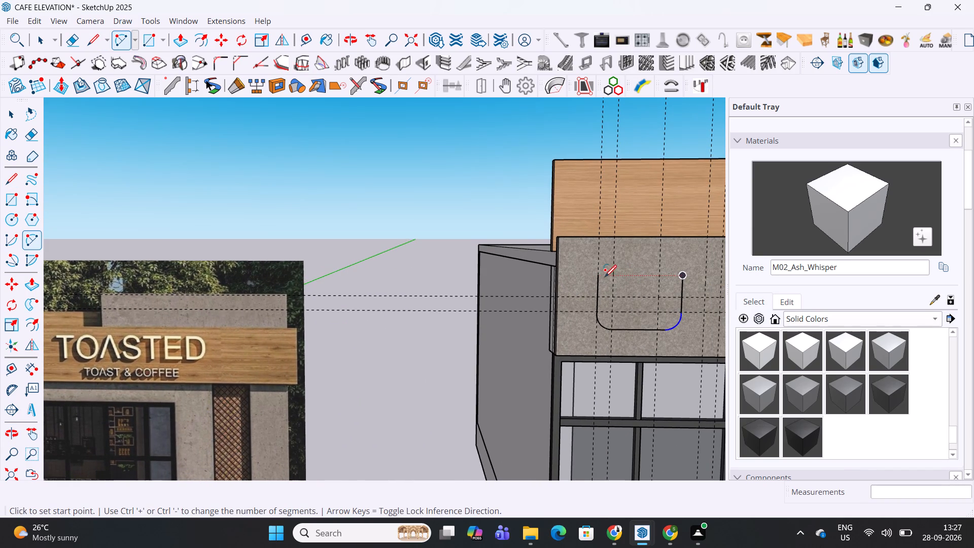
click(596, 275)
scroll(579, 302, up, 4)
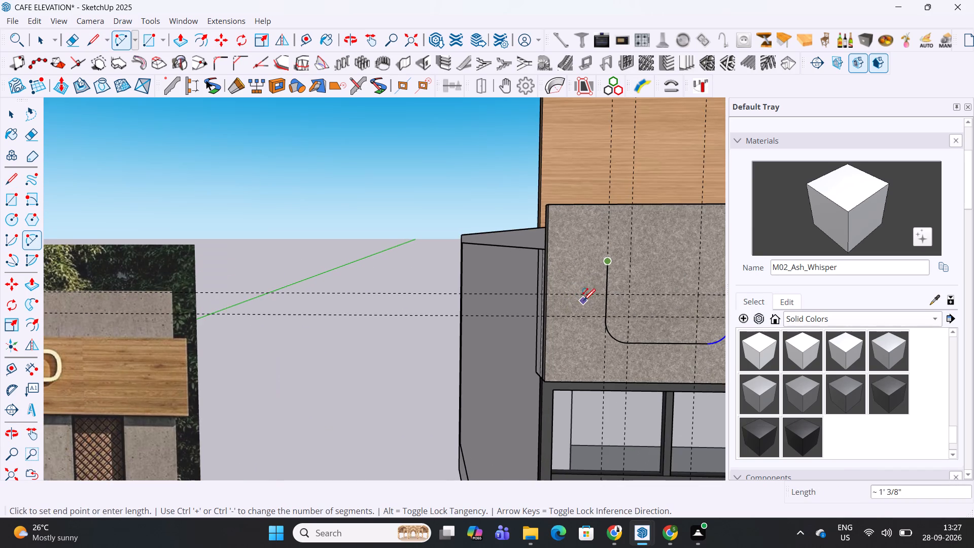
click(594, 316)
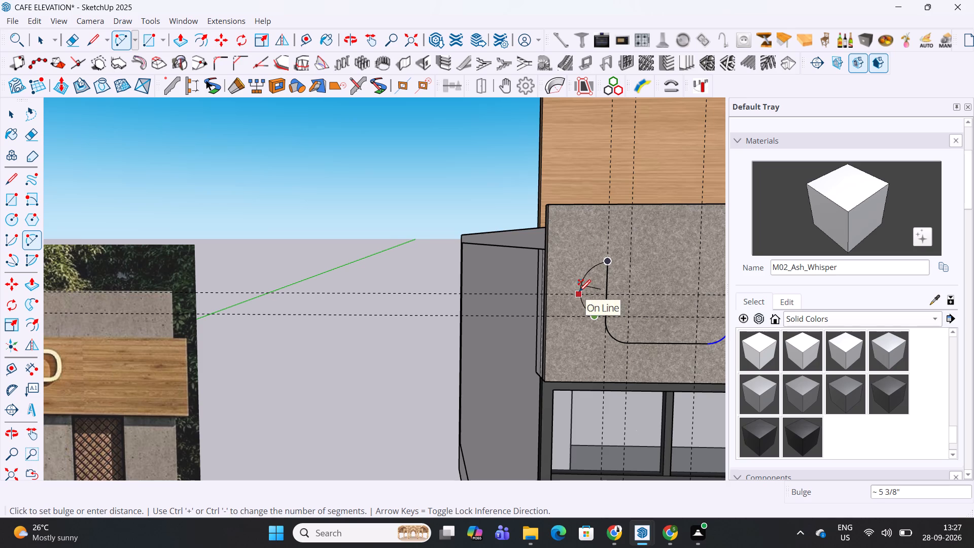
click(577, 293)
key(Escape)
Draw a 3" horizontal line inward from the top of the cup's right side, continuing vertically down to the lower horizontal guide.
scroll(577, 293, down, 6)
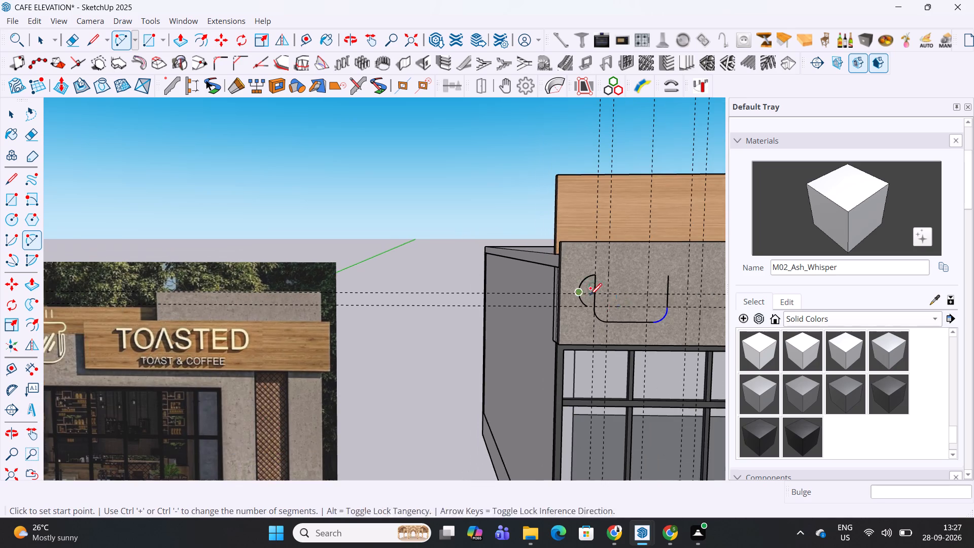
shift+middle_drag(623, 311, 648, 316)
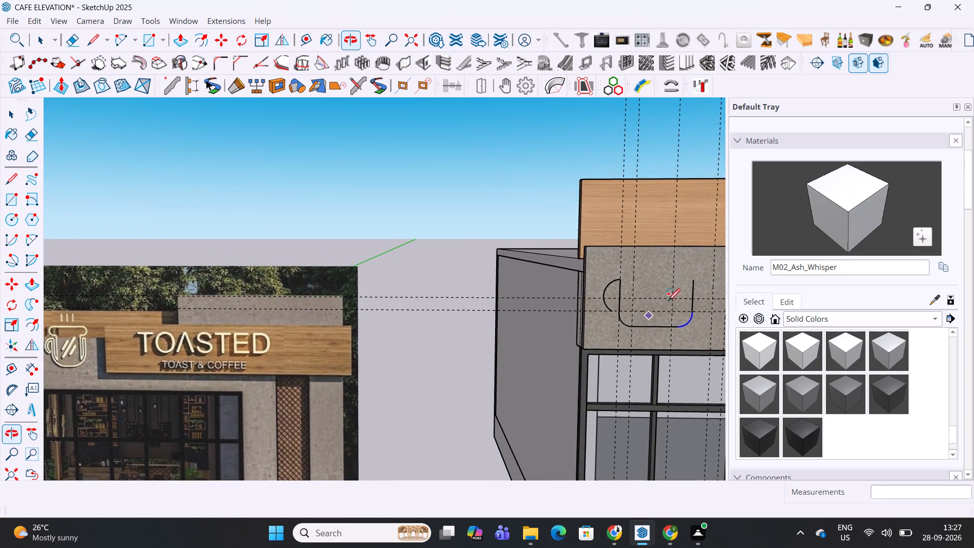
scroll(682, 288, up, 5)
middle_drag(701, 287, 667, 288)
key(l)
scroll(681, 284, up, 3)
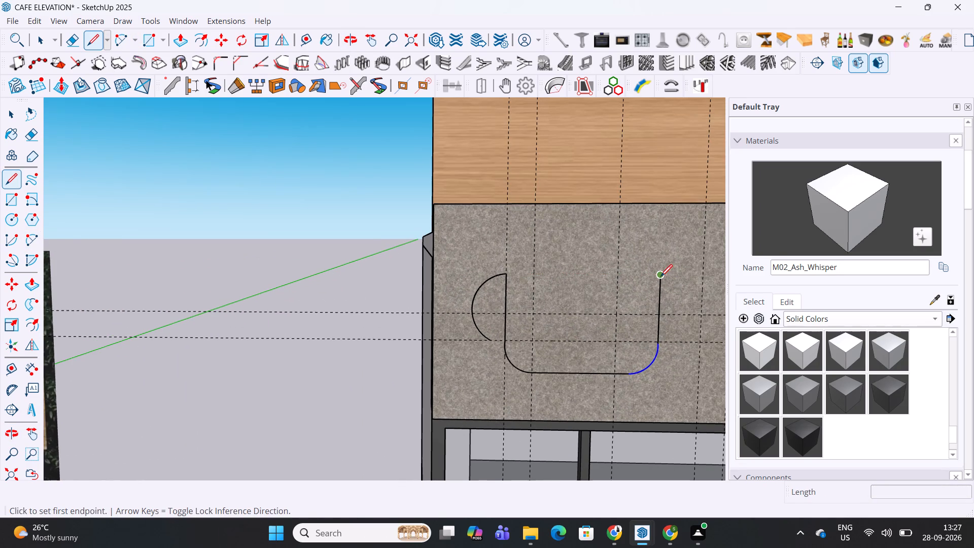
click(660, 278)
key(3)
key(Return)
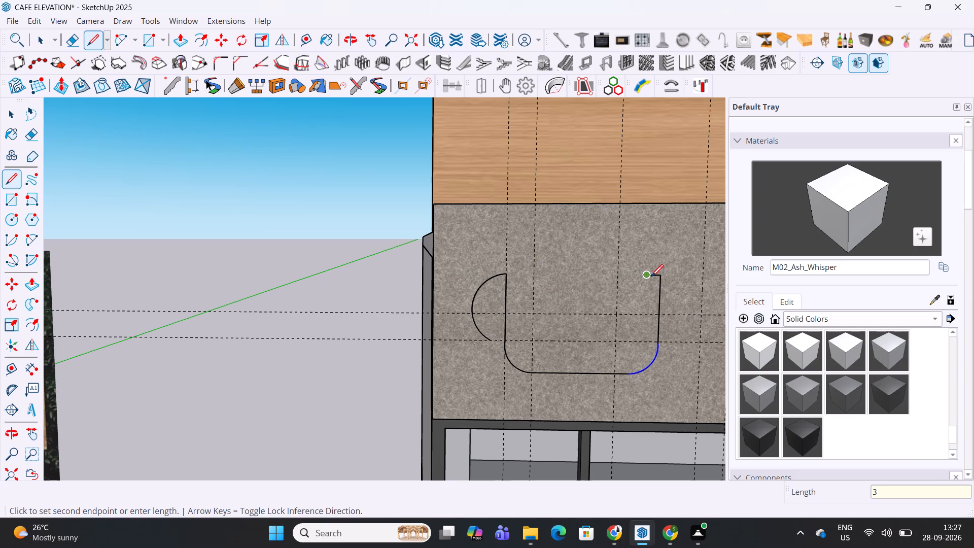
scroll(648, 318, down, 9)
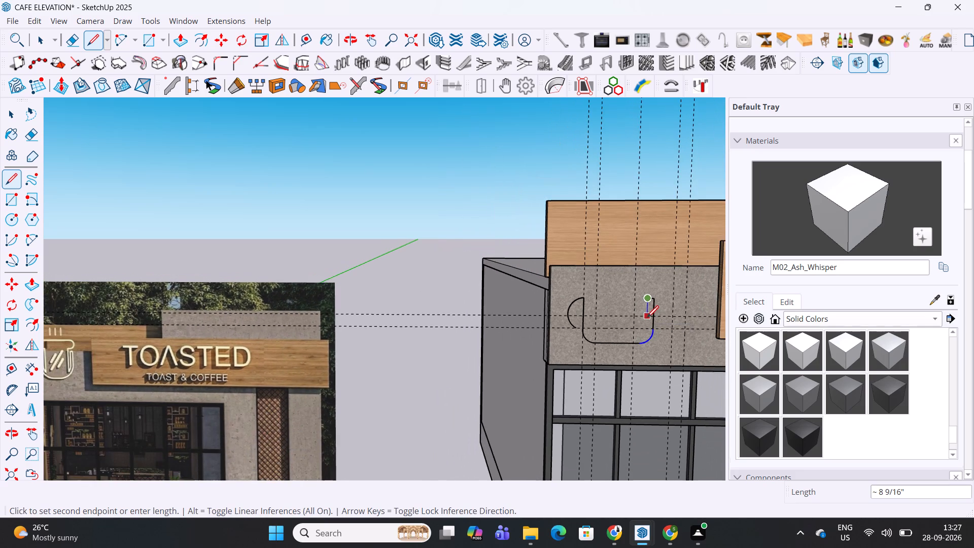
shift+middle_drag(646, 320, 676, 320)
scroll(676, 320, up, 8)
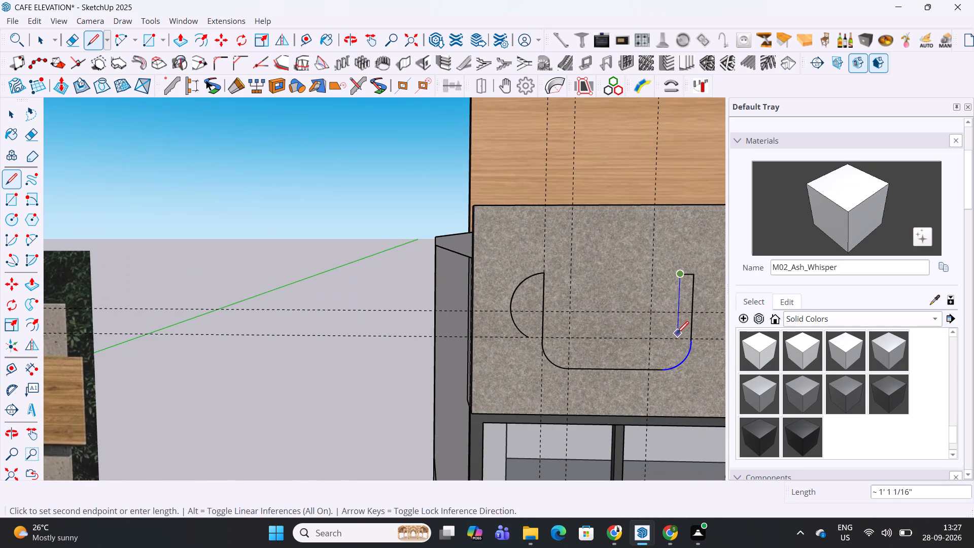
click(677, 337)
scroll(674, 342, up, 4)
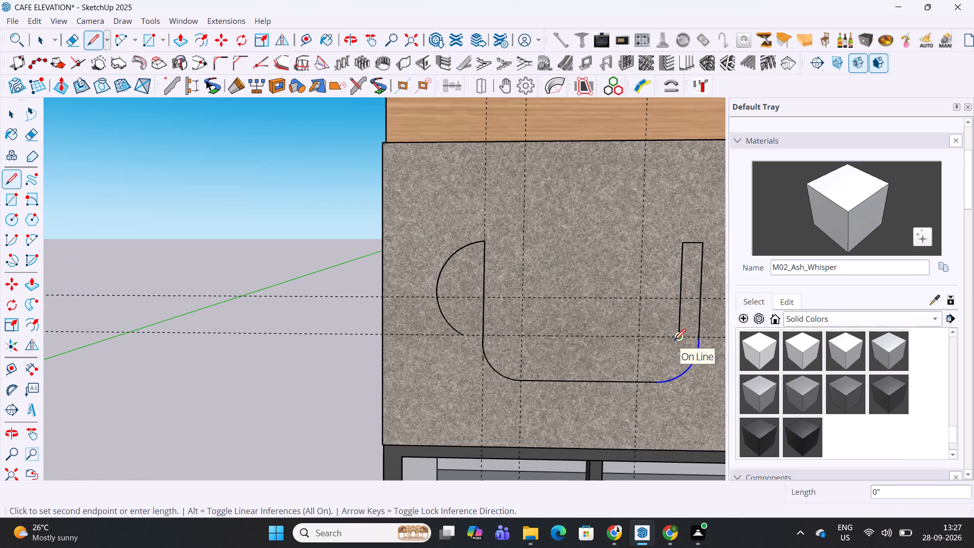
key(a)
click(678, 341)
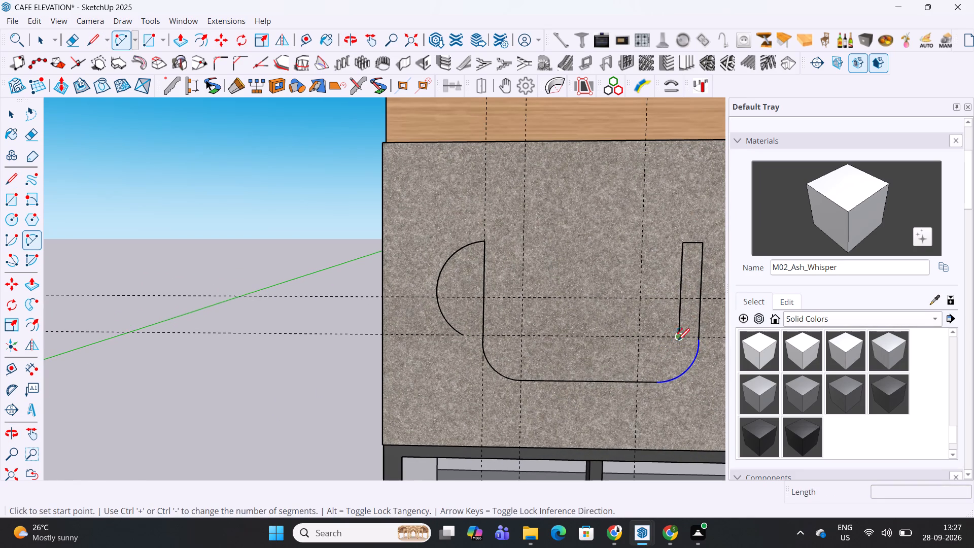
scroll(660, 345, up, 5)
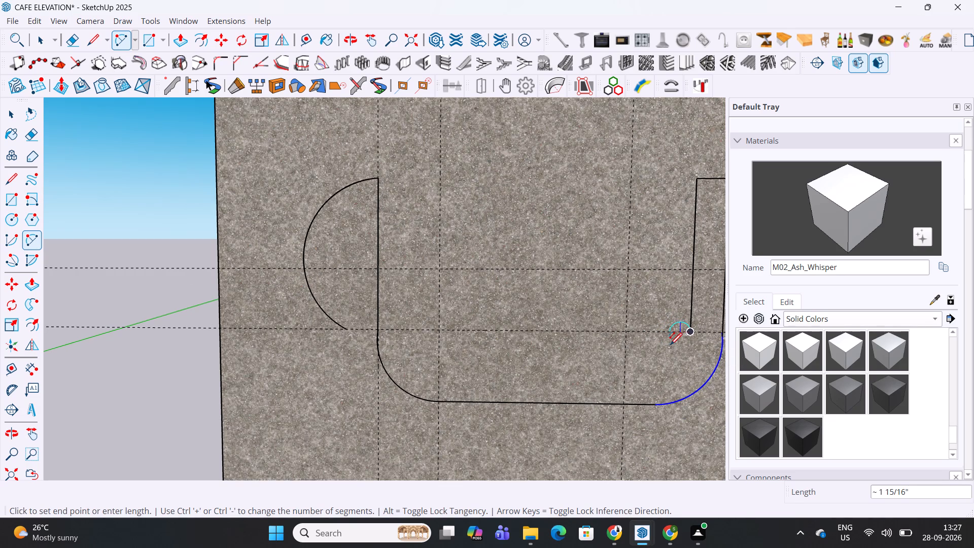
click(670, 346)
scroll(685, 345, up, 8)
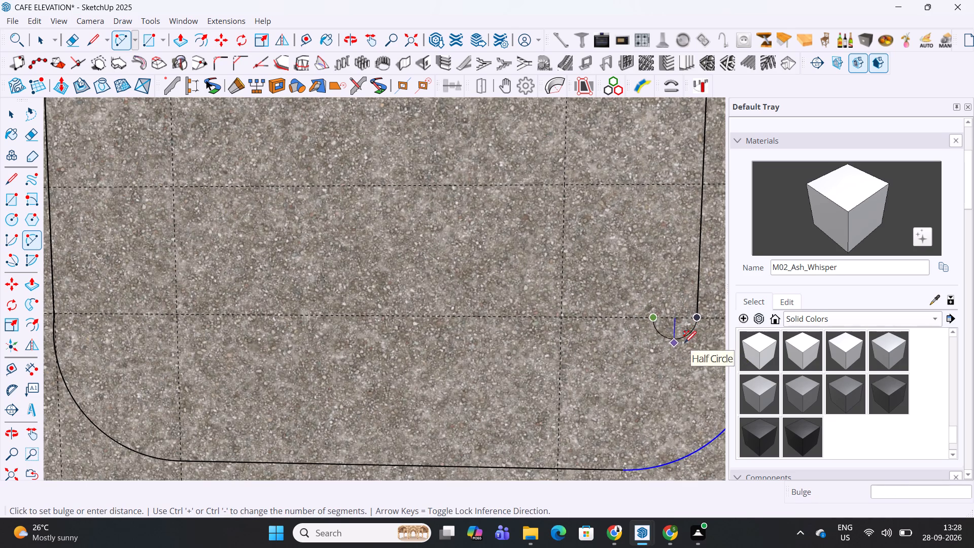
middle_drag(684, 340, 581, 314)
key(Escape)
Draw a tangent arc with a chord of about 1 3/4" curving inward from the lower end of the inner vertical line.
click(609, 297)
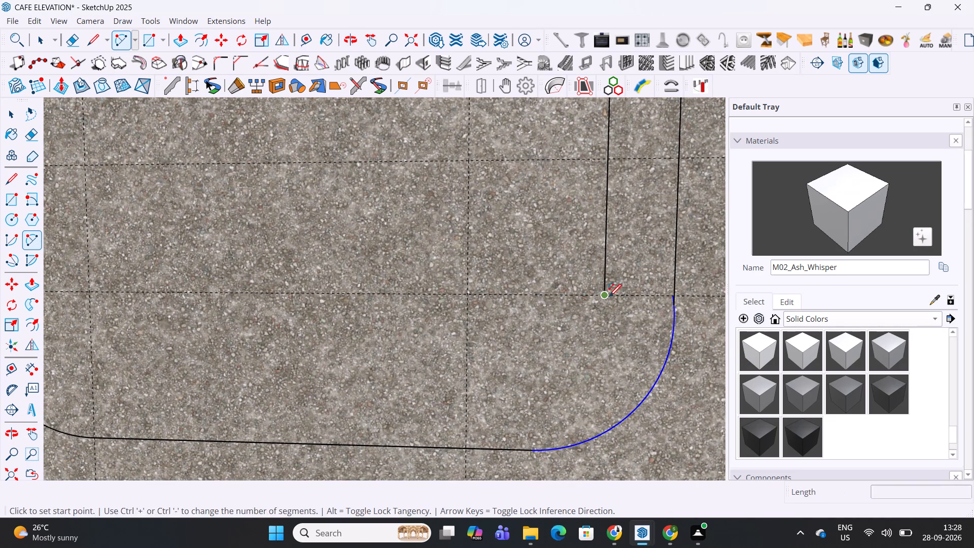
double_click(577, 324)
Draw a vertical line about 2' long from the small arc's free end up past the cup's rim.
key(l)
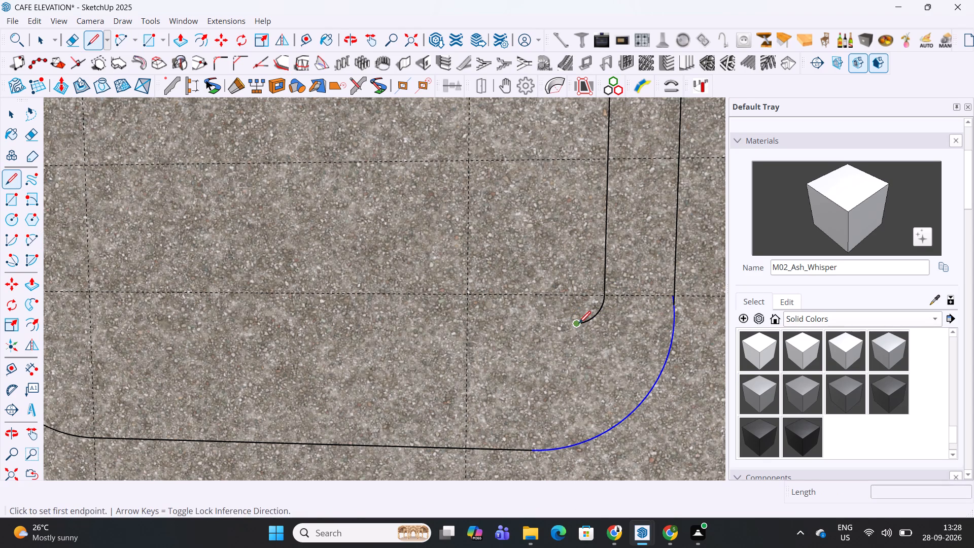
click(579, 325)
key(Escape)
click(580, 324)
scroll(580, 324, down, 2)
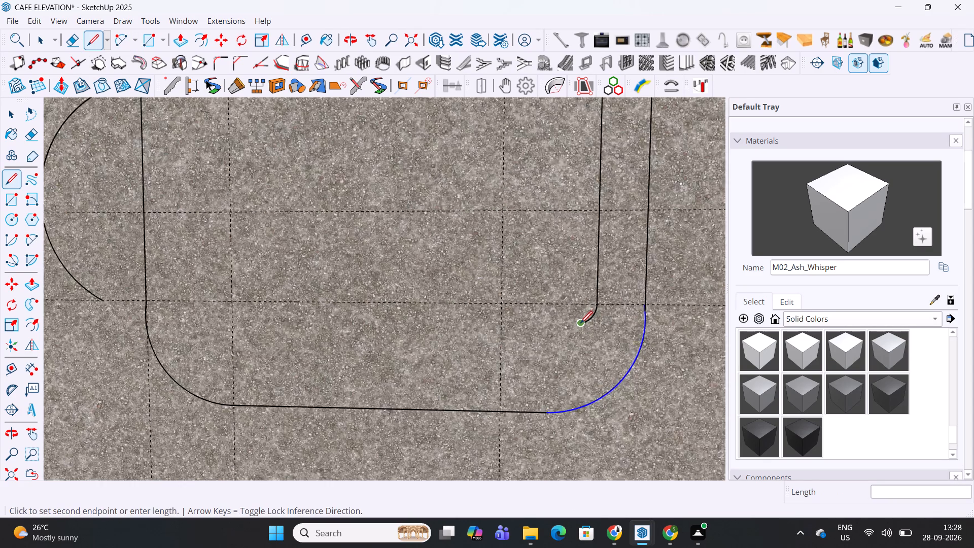
scroll(580, 324, down, 15)
shift+middle_drag(575, 215, 622, 270)
scroll(622, 270, down, 5)
shift+scroll(627, 277, down, 1)
shift+middle_drag(630, 277, 785, 249)
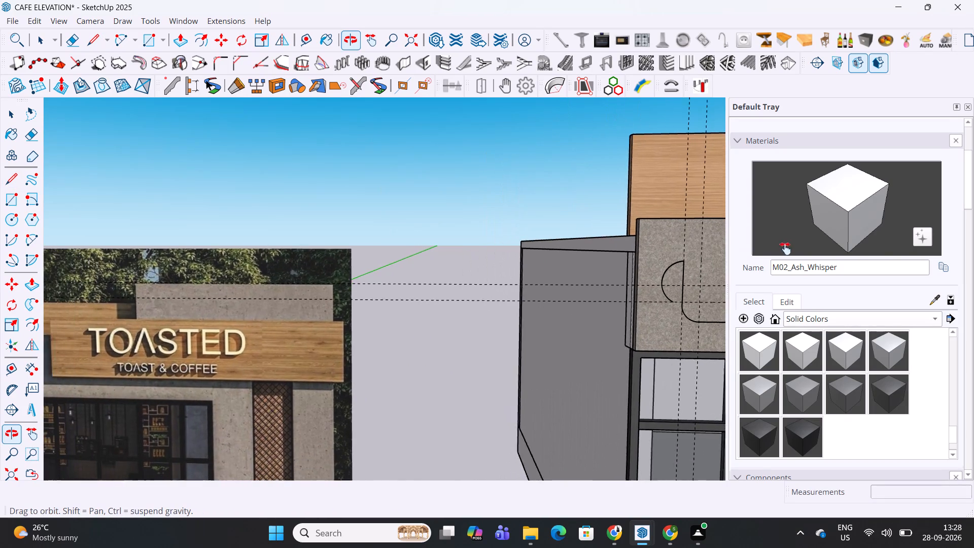
shift+middle_drag(785, 249, 578, 291)
scroll(577, 291, up, 4)
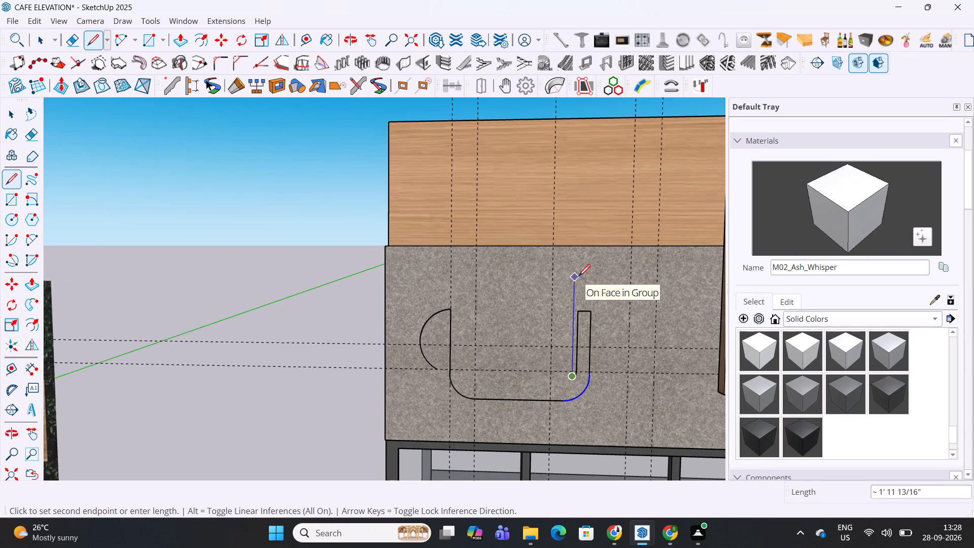
click(578, 278)
scroll(578, 278, down, 10)
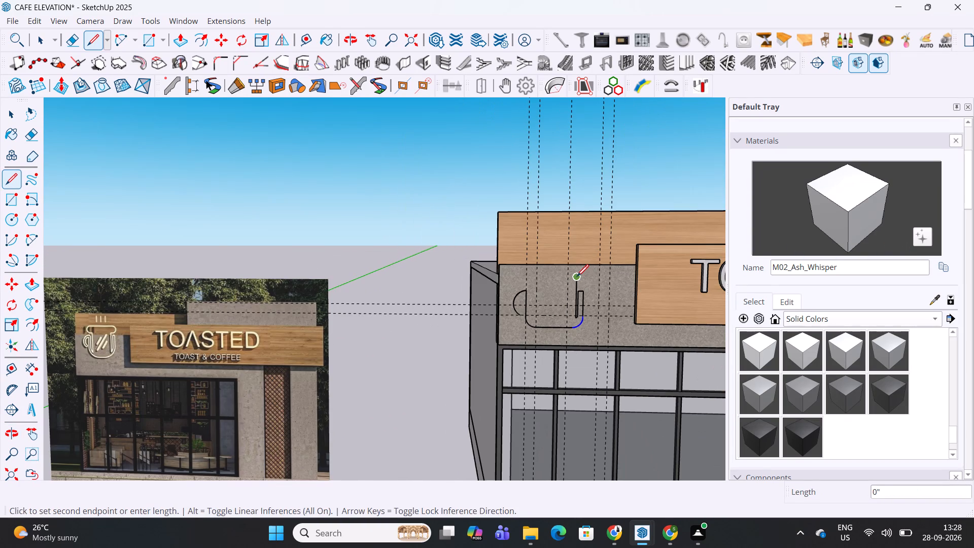
shift+middle_drag(561, 289, 574, 301)
scroll(519, 328, up, 4)
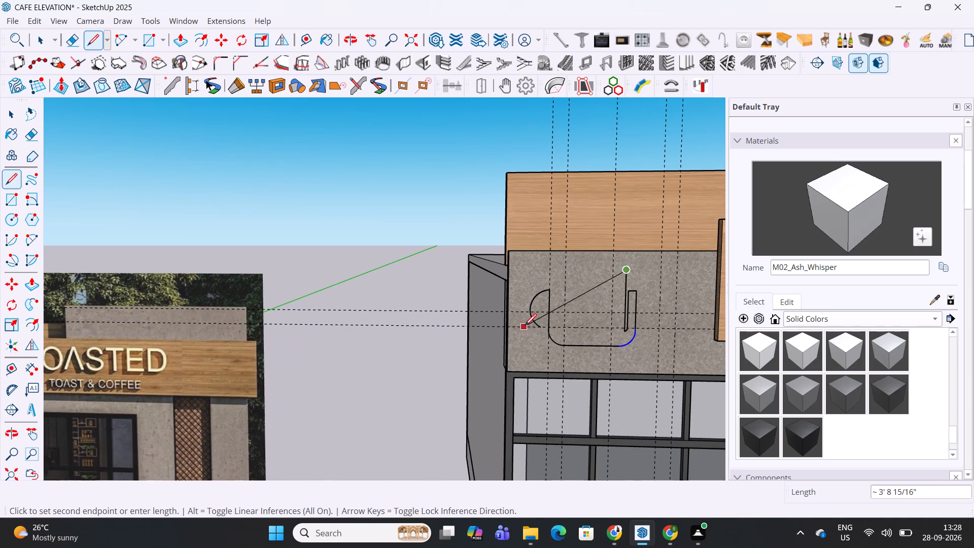
key(Escape)
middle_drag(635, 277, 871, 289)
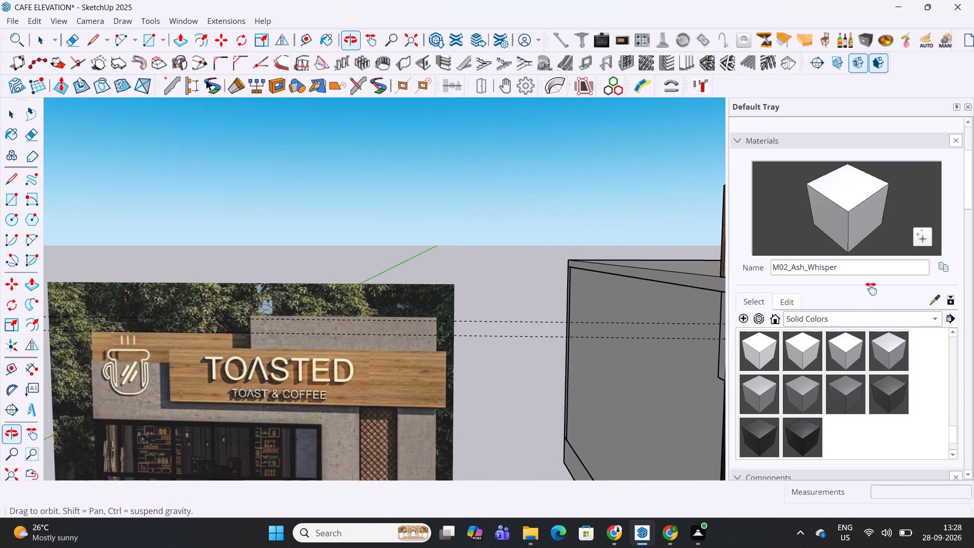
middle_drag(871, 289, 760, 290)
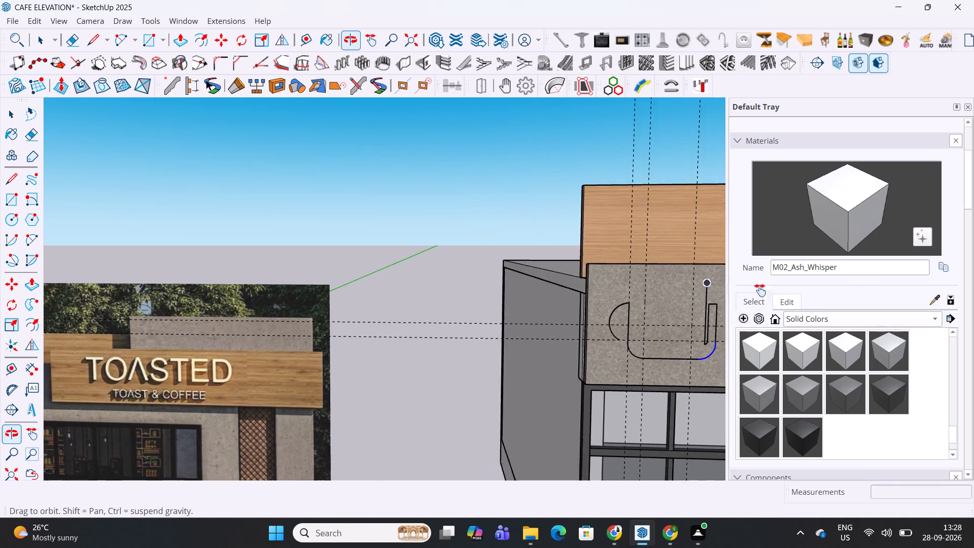
Draw the cup's rim outline: about 4" outward from the long vertical line's top, 6" up, and across to the handle-side vertical guide.
middle_drag(760, 290, 642, 328)
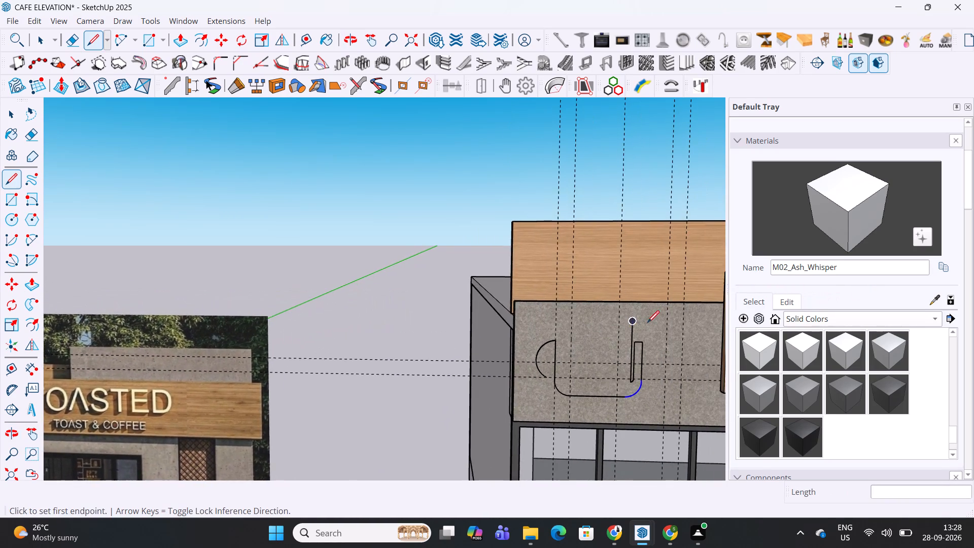
scroll(649, 322, up, 6)
click(622, 321)
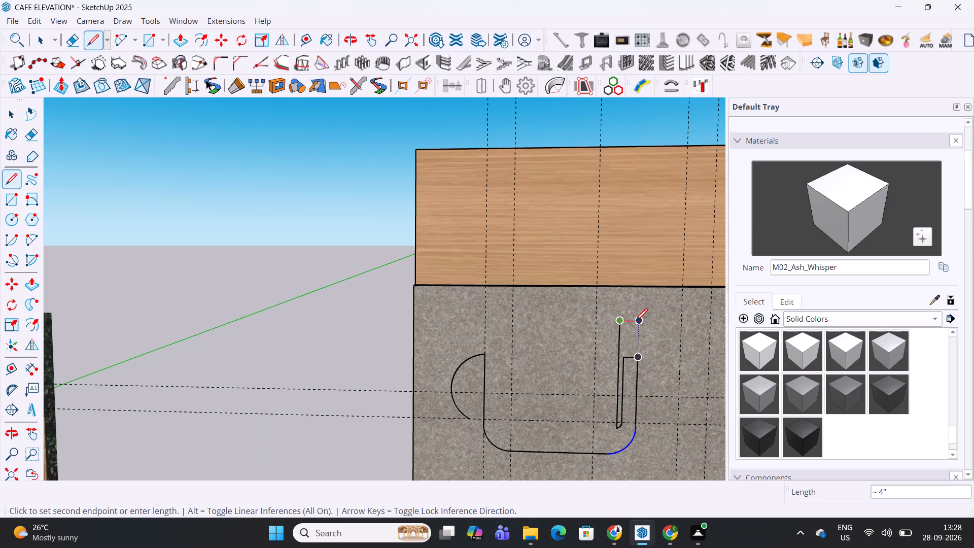
click(637, 322)
key(6)
key(Return)
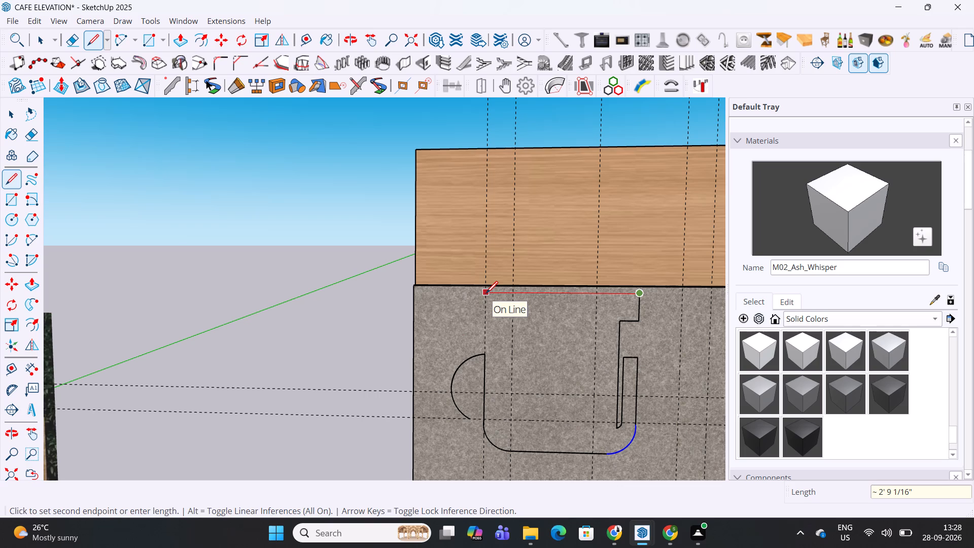
click(486, 294)
key(Escape)
Round the rim's outer end with a circle centred on the 6" edge, erasing its inner half and that edge.
scroll(655, 317, up, 3)
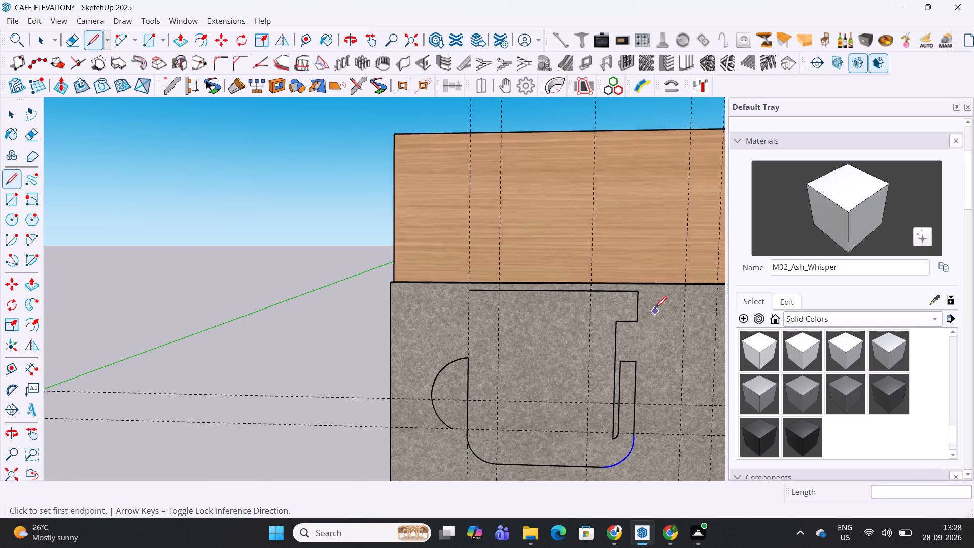
scroll(655, 310, up, 2)
key(c)
scroll(639, 302, up, 3)
click(627, 309)
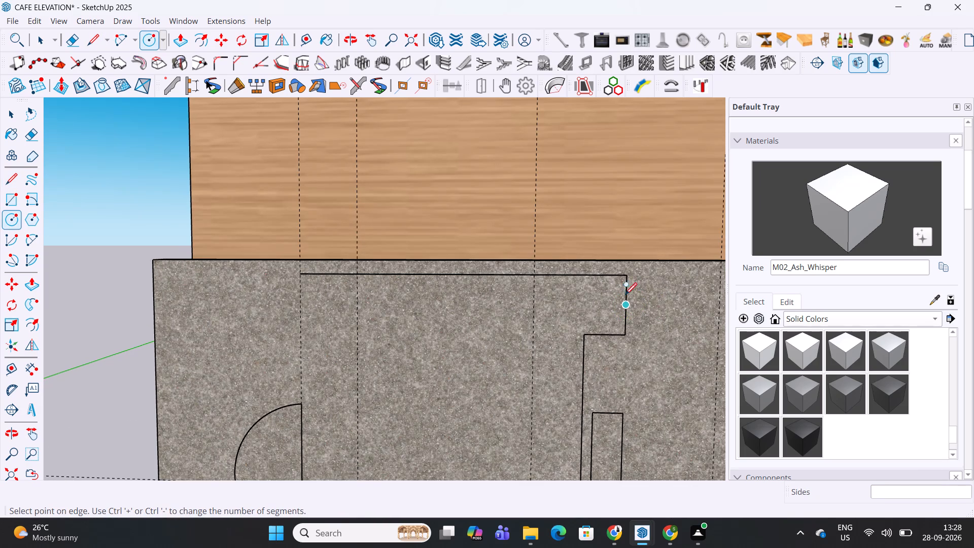
click(625, 280)
scroll(614, 290, up, 3)
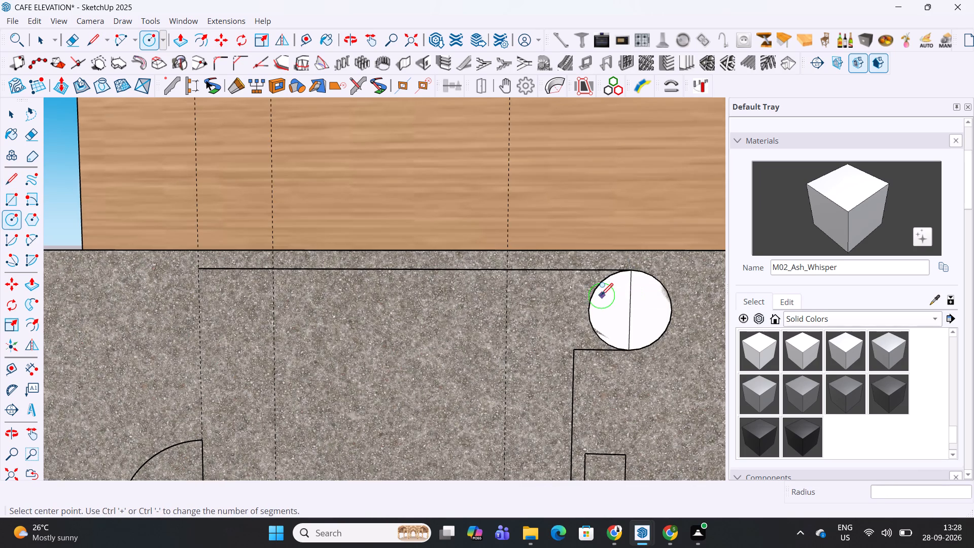
key(e)
click(586, 299)
drag(641, 303, 627, 304)
Move the long vertical line below the rim 1" toward the cup's centre.
scroll(627, 304, down, 17)
middle_drag(545, 330, 616, 330)
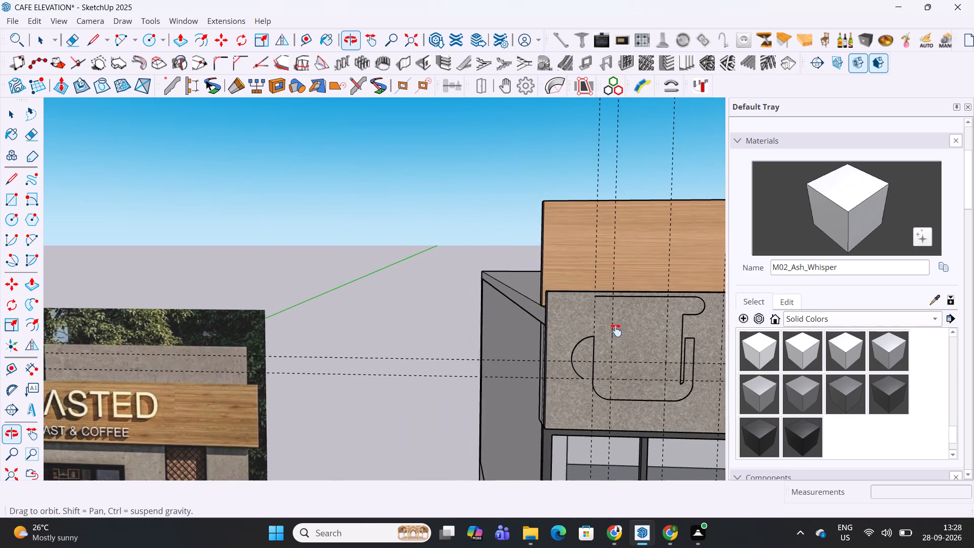
middle_drag(616, 330, 835, 320)
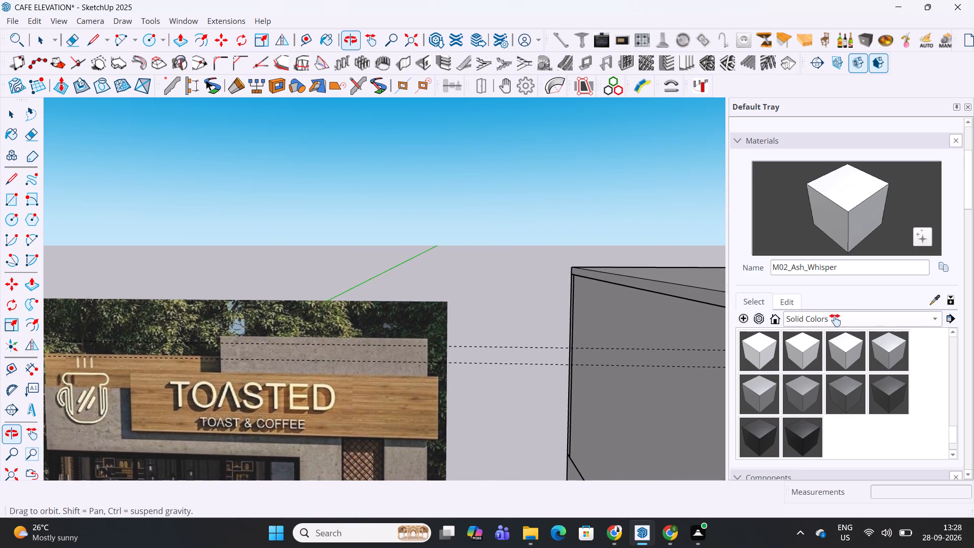
middle_drag(835, 320, 818, 329)
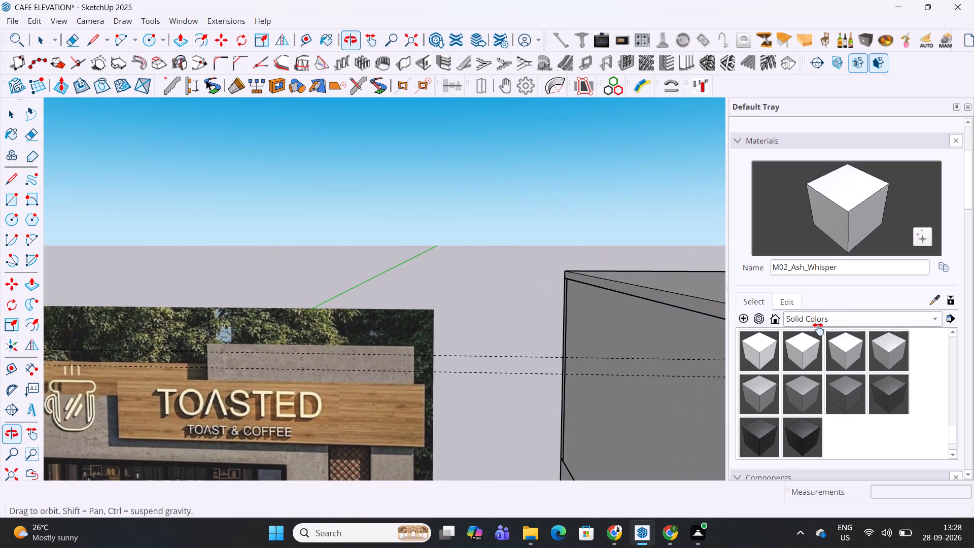
middle_drag(818, 329, 573, 326)
scroll(676, 309, up, 2)
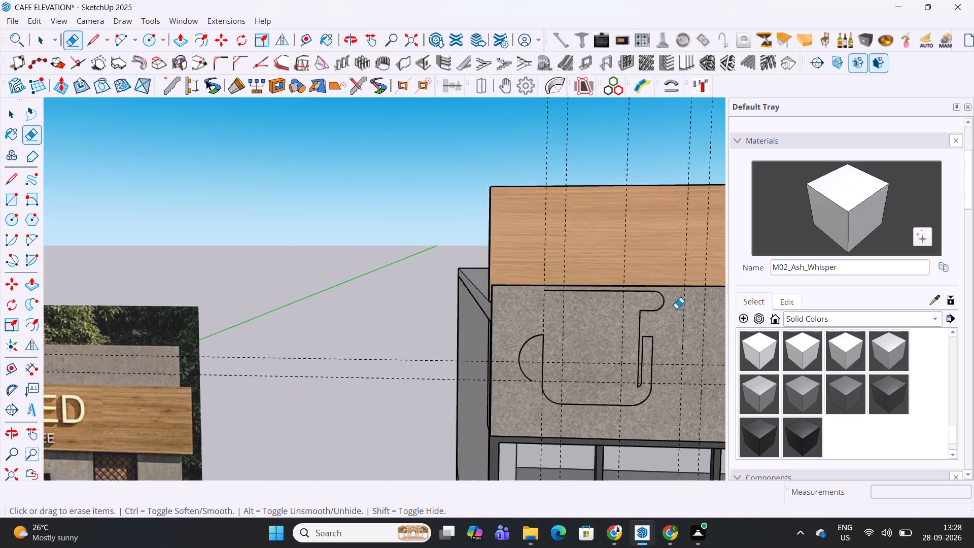
scroll(676, 309, up, 3)
key(space)
click(621, 338)
scroll(616, 401, up, 5)
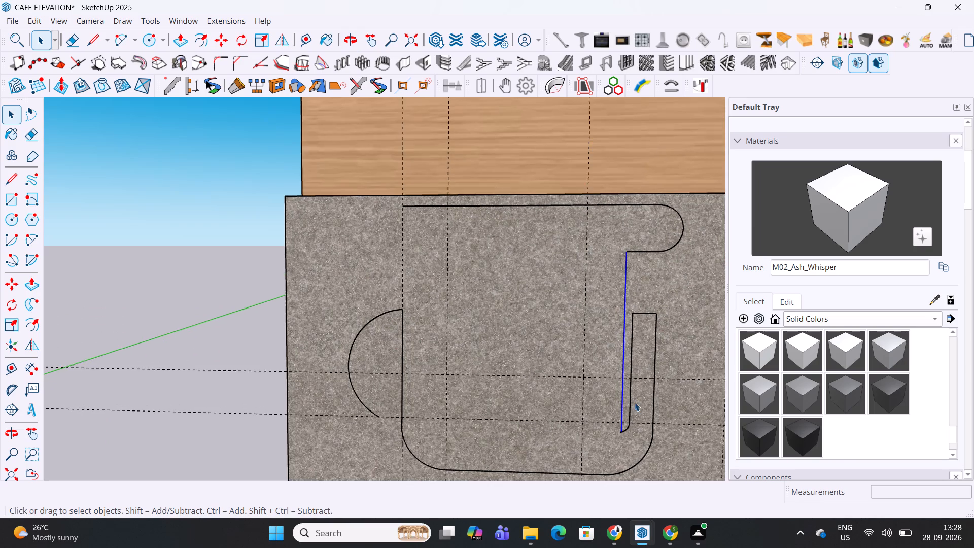
scroll(635, 402, up, 1)
key(m)
click(678, 273)
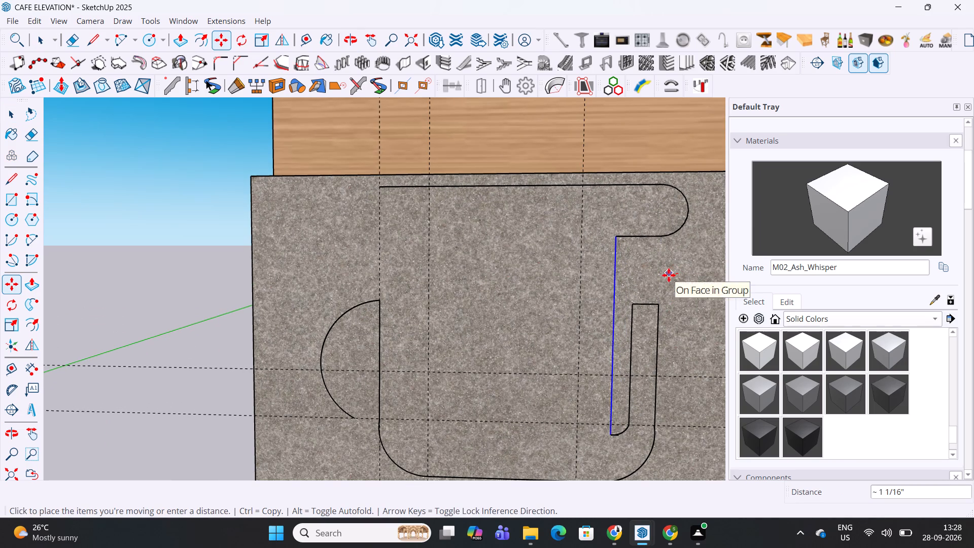
key(1)
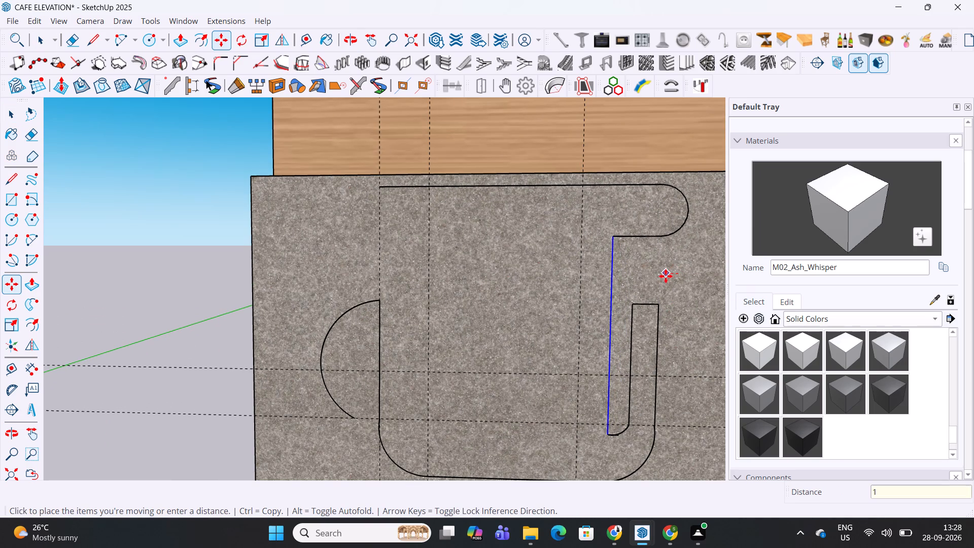
key(Return)
Delete the stray short segments where the long vertical line meets the small arc's lower end.
scroll(606, 464, up, 20)
scroll(606, 464, up, 4)
key(space)
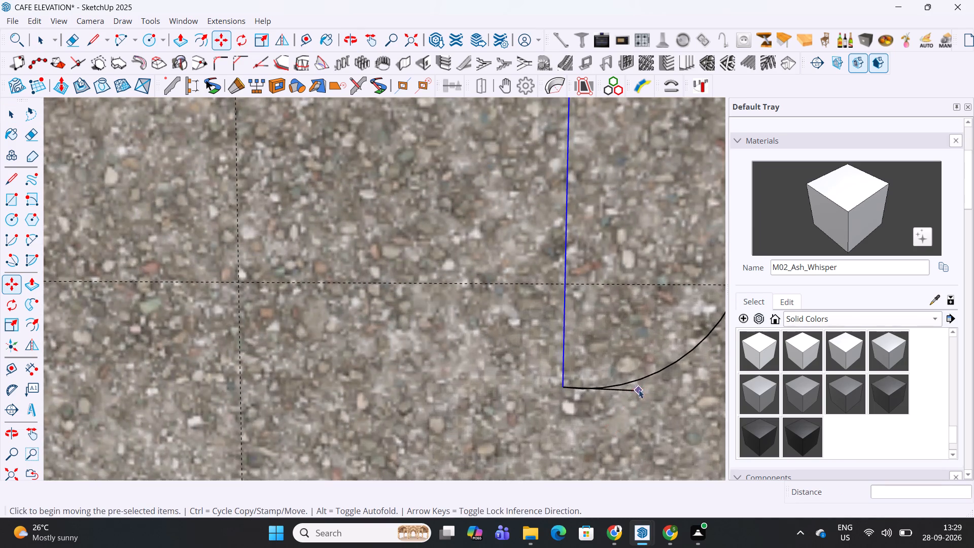
click(632, 391)
key(Delete)
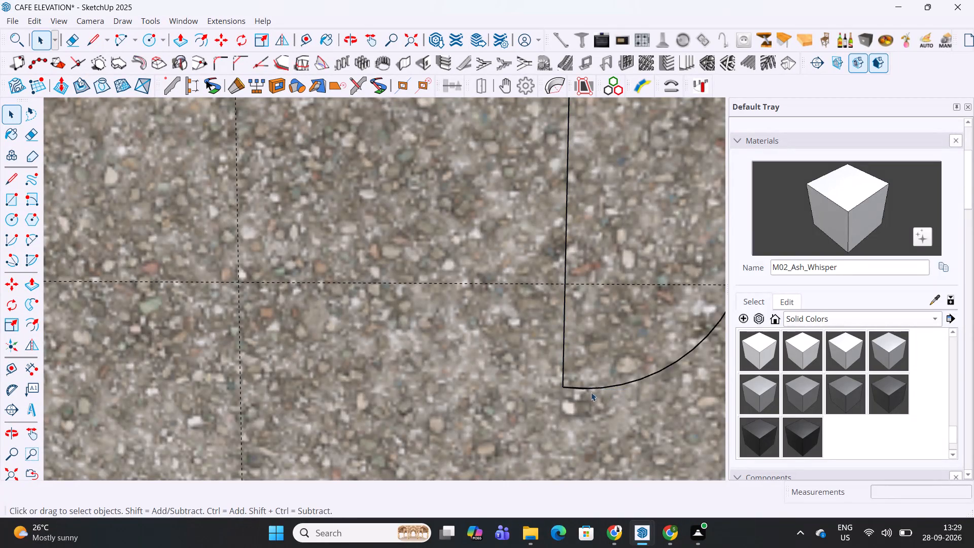
scroll(577, 389, up, 15)
click(586, 391)
key(Delete)
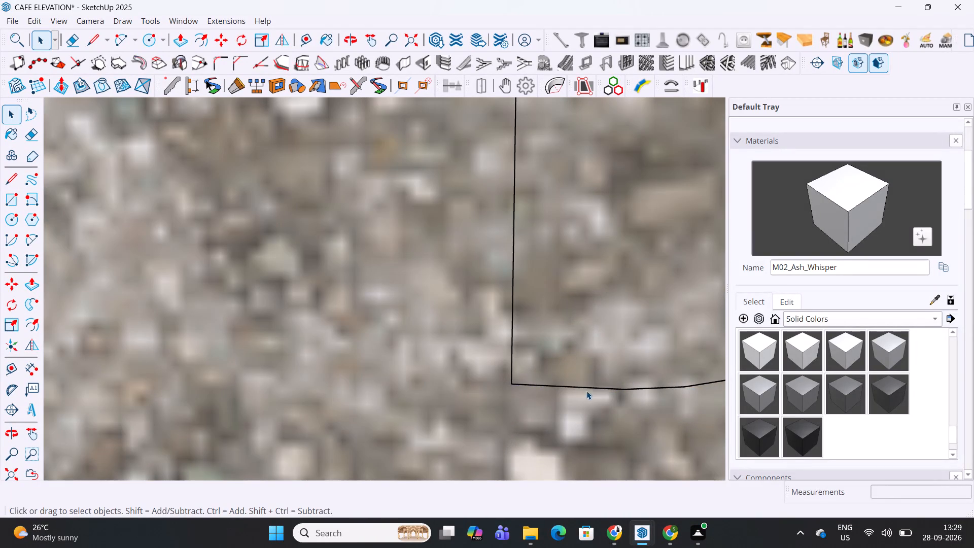
Delete the stray end segment of the cup's right corner arc at the lower horizontal guide.
scroll(557, 399, down, 20)
scroll(557, 399, down, 20)
scroll(557, 399, down, 3)
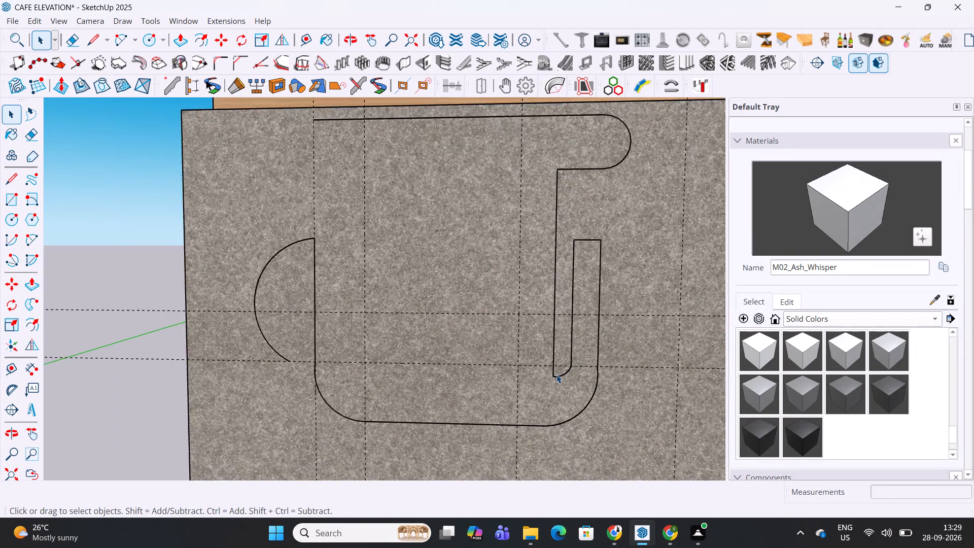
scroll(617, 395, up, 12)
scroll(555, 331, up, 13)
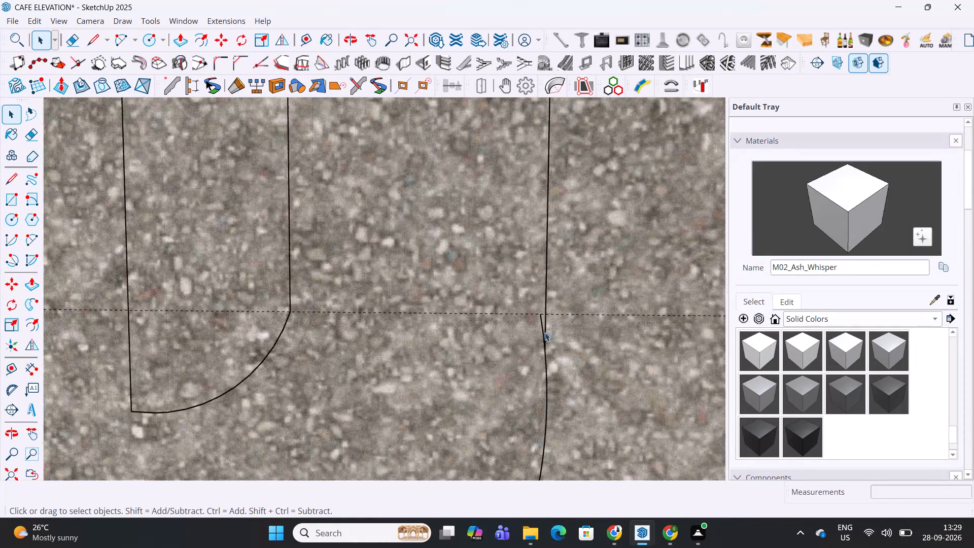
scroll(545, 332, up, 2)
click(540, 319)
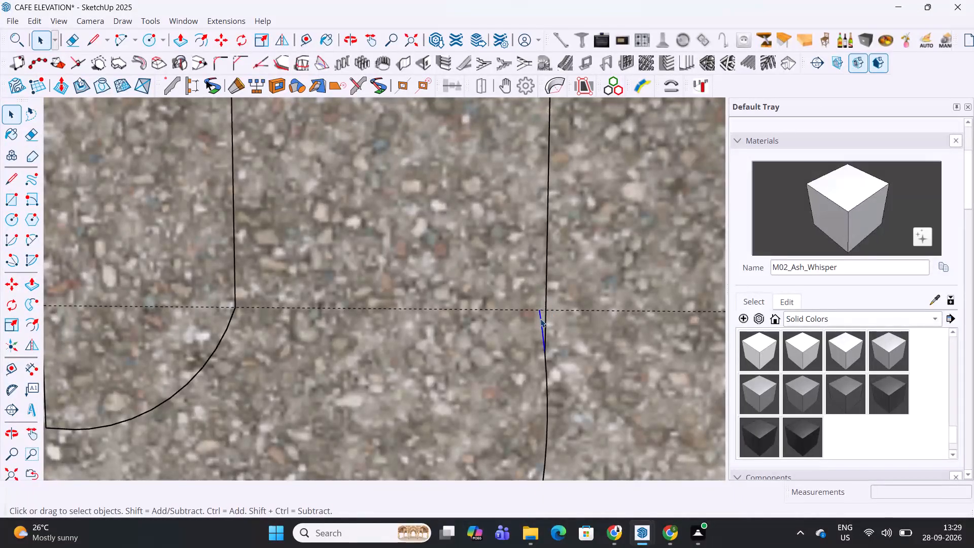
key(Delete)
Delete the stray end segment of the cup's left corner arc where it meets the side line at the lower guide.
scroll(540, 319, down, 20)
scroll(540, 319, down, 9)
scroll(287, 325, up, 3)
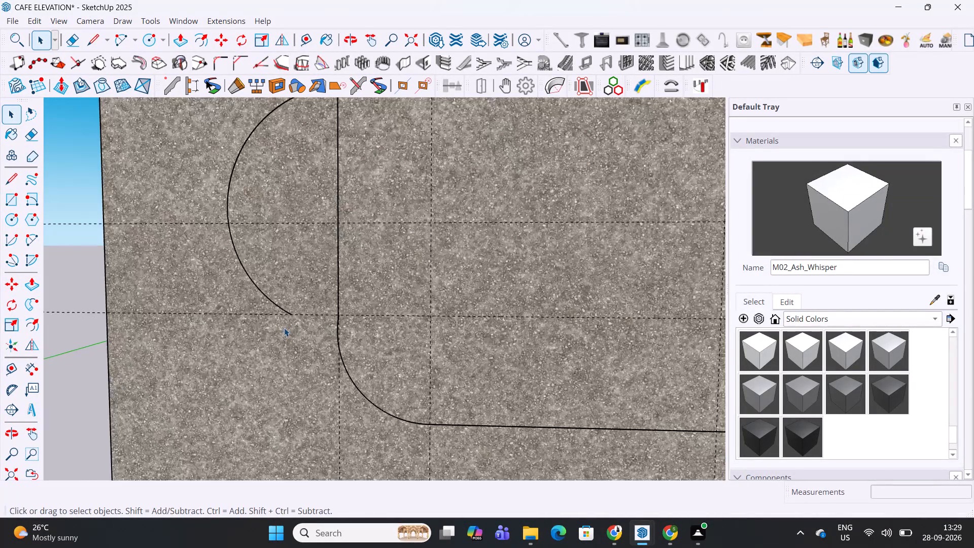
scroll(284, 328, up, 15)
scroll(318, 257, up, 11)
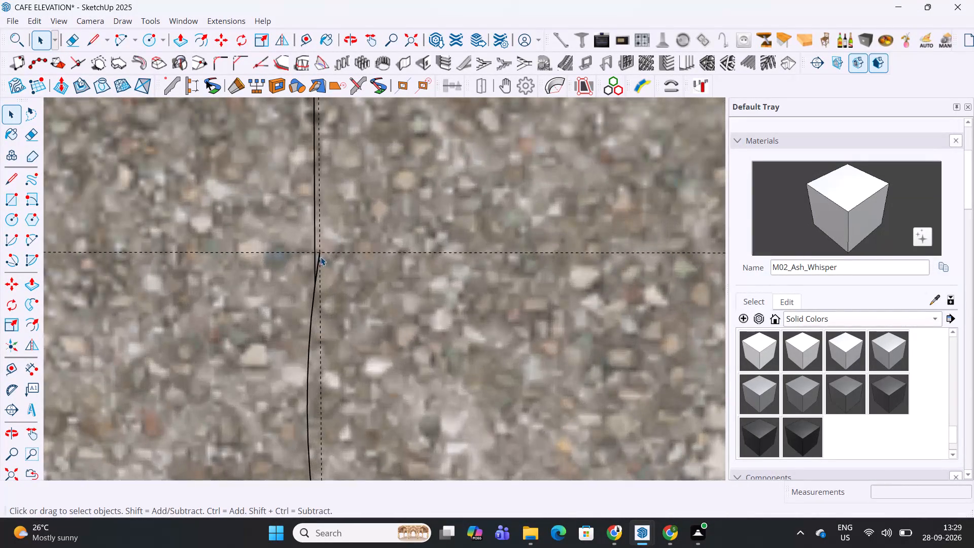
click(318, 264)
scroll(318, 264, down, 6)
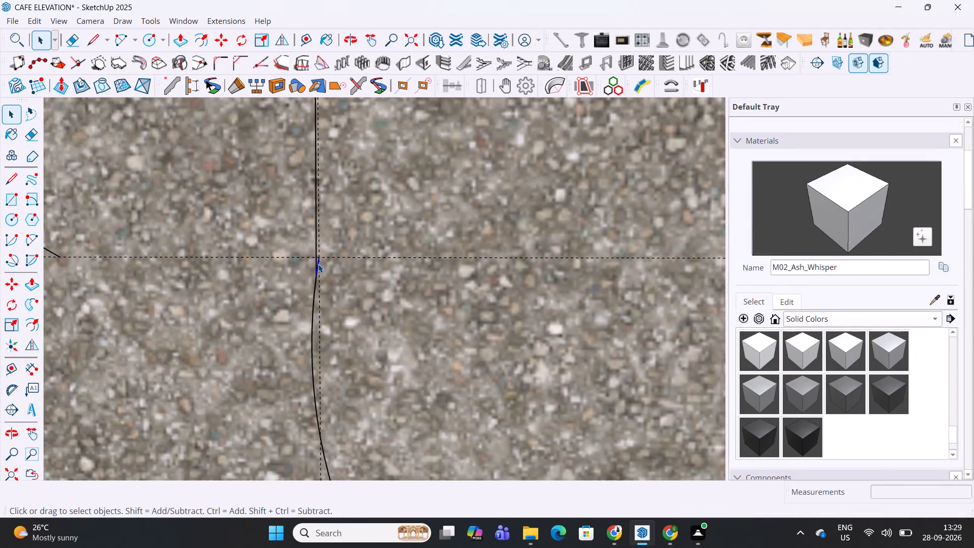
key(l)
scroll(315, 240, up, 9)
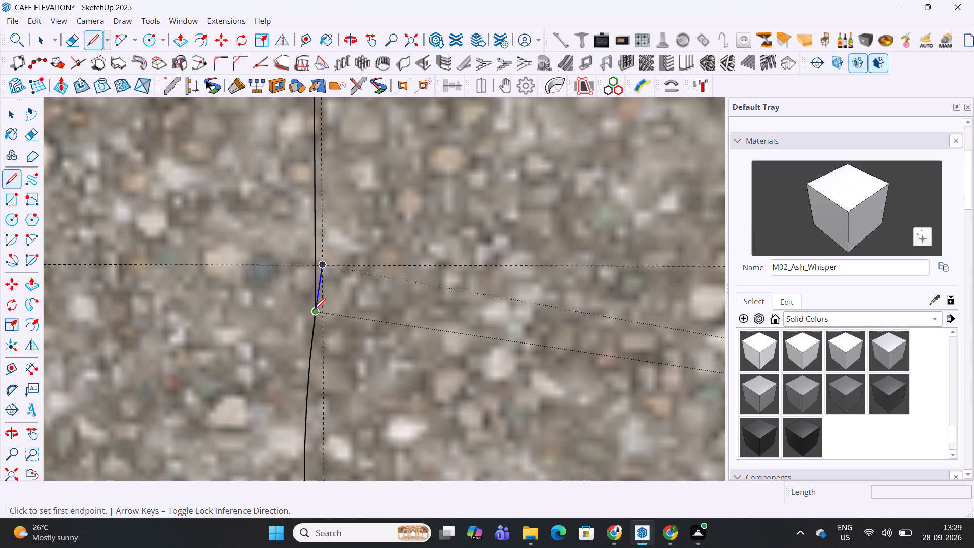
click(314, 311)
scroll(314, 311, down, 12)
shift+middle_drag(323, 430, 321, 289)
shift+middle_drag(319, 277, 319, 272)
scroll(313, 300, up, 5)
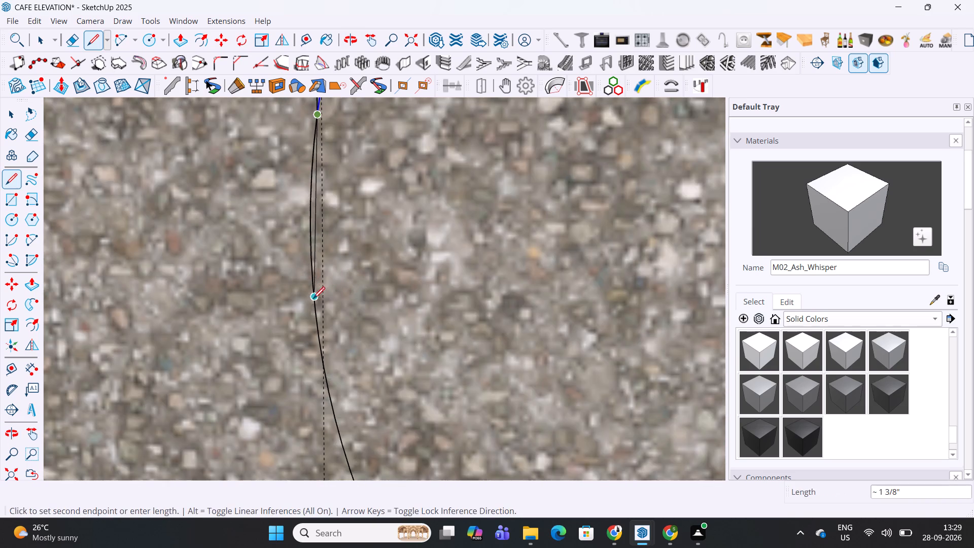
scroll(319, 330, up, 5)
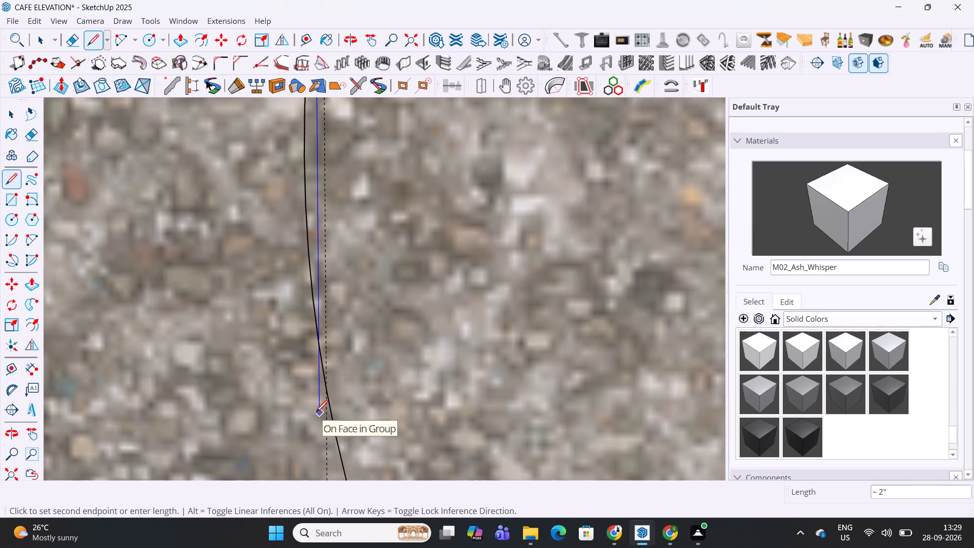
key(Escape)
scroll(316, 414, down, 14)
key(Delete)
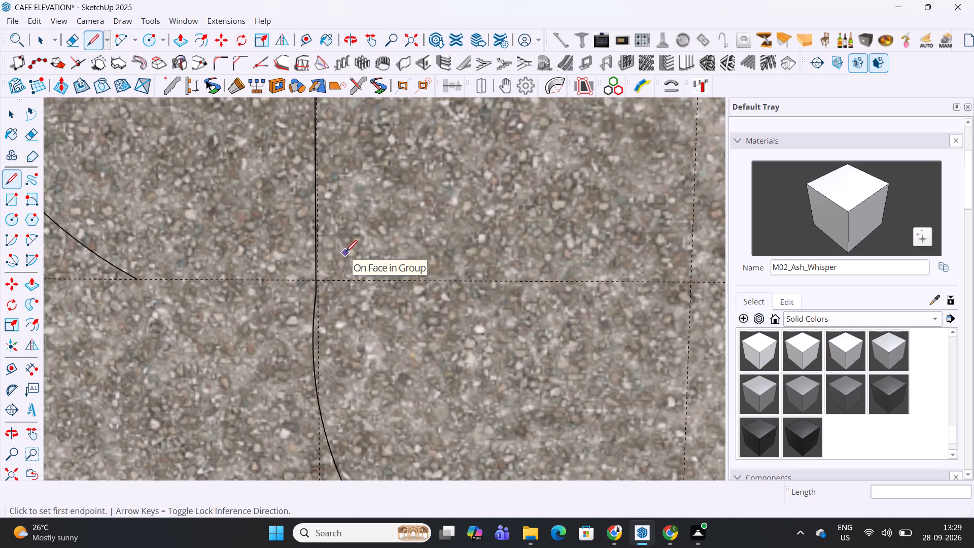
Compare the drawn cup outline with the cup logo in the reference image.
scroll(345, 264, down, 20)
scroll(345, 264, down, 6)
scroll(391, 295, down, 4)
shift+middle_drag(401, 278, 523, 292)
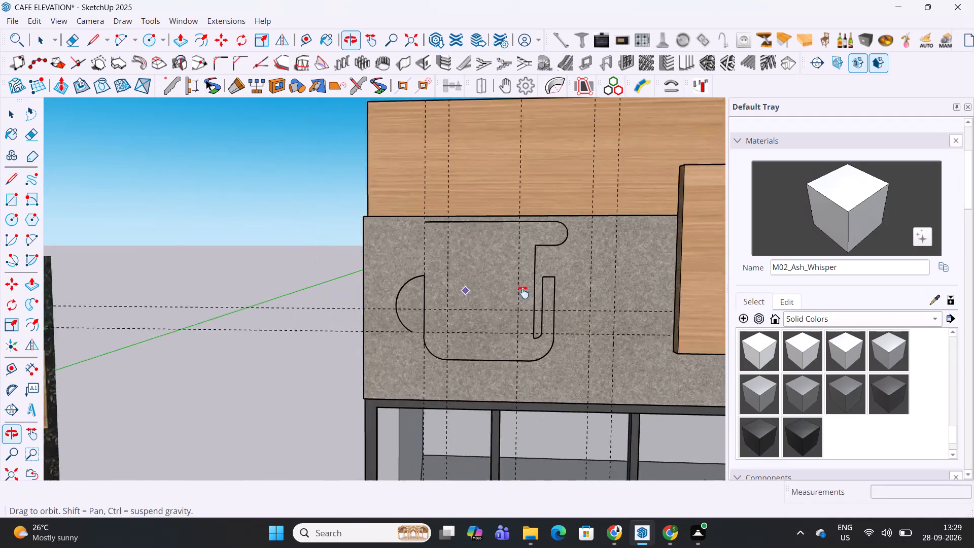
shift+middle_drag(523, 292, 615, 290)
scroll(551, 268, down, 9)
middle_drag(556, 290, 557, 300)
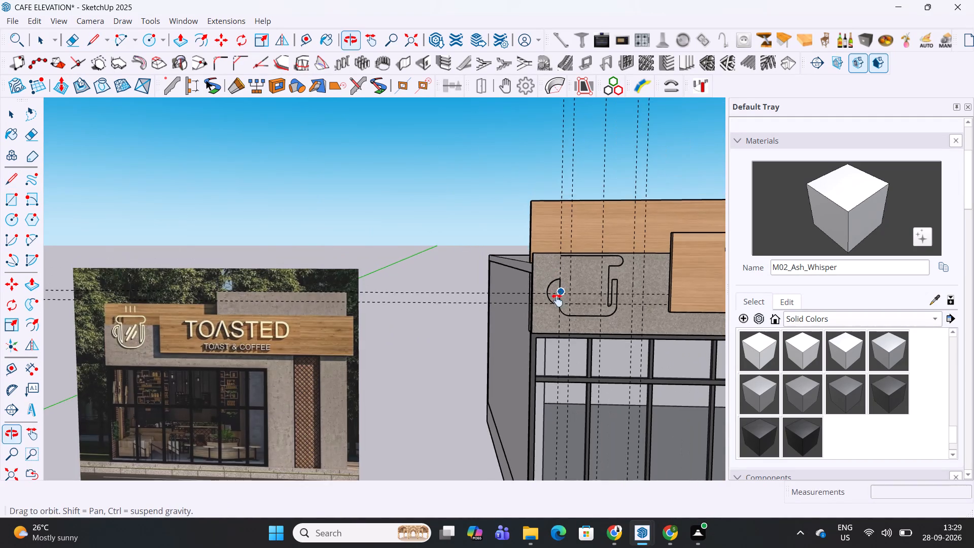
middle_drag(557, 300, 554, 314)
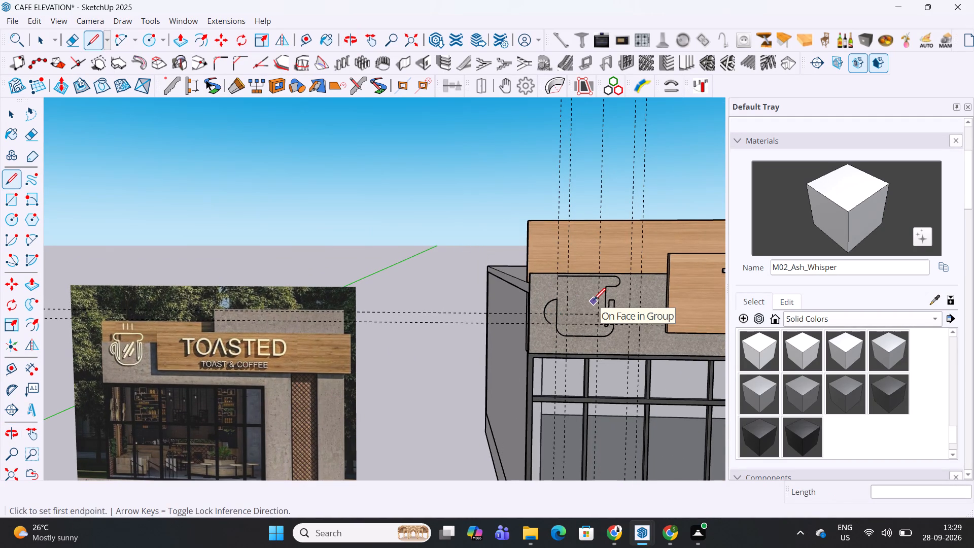
scroll(594, 301, up, 1)
scroll(594, 301, down, 1)
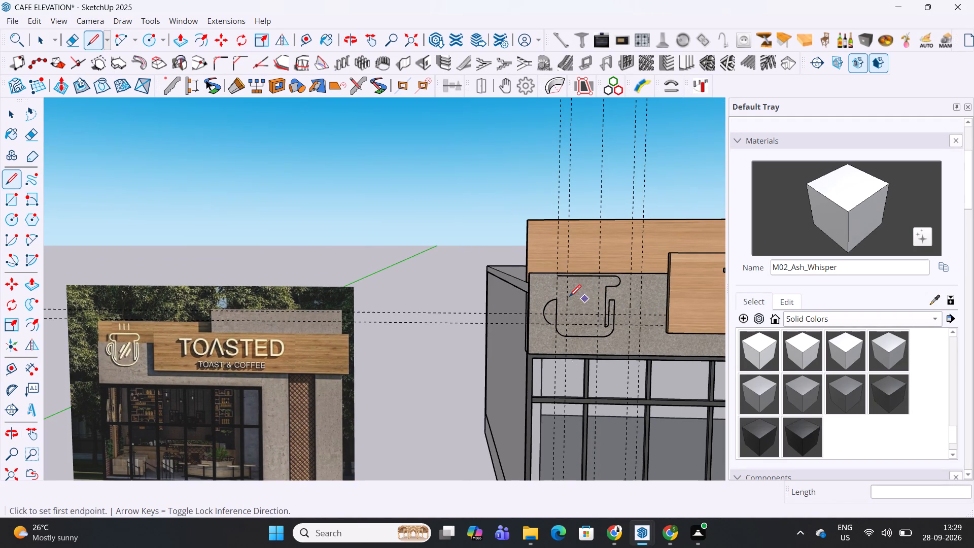
Offset the cup's handle arc outward by 2.5".
scroll(569, 298, up, 14)
key(space)
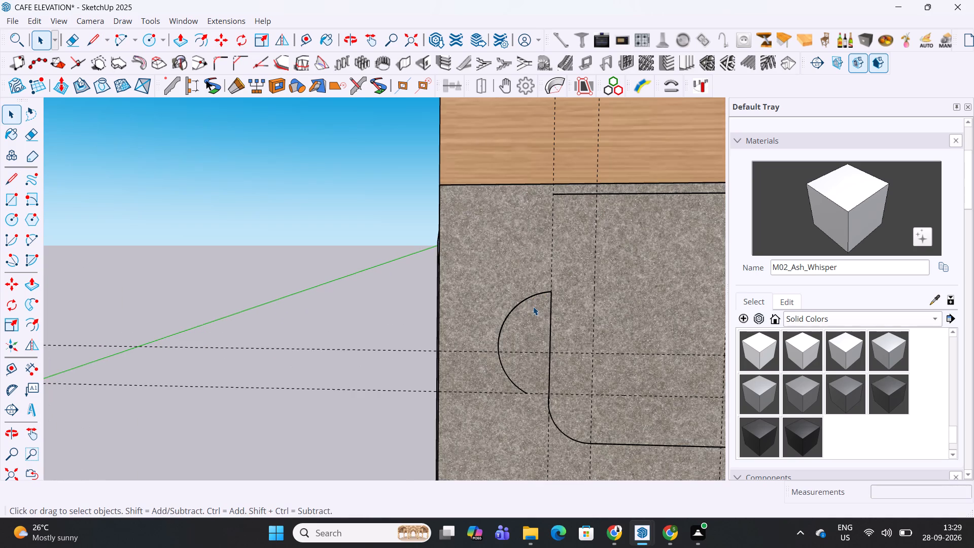
scroll(533, 306, up, 3)
click(513, 303)
key(f)
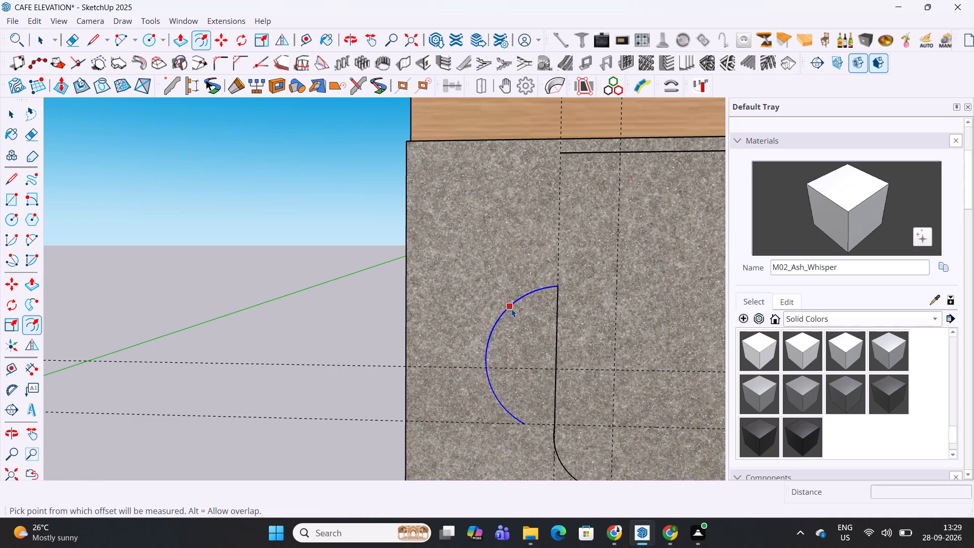
click(509, 310)
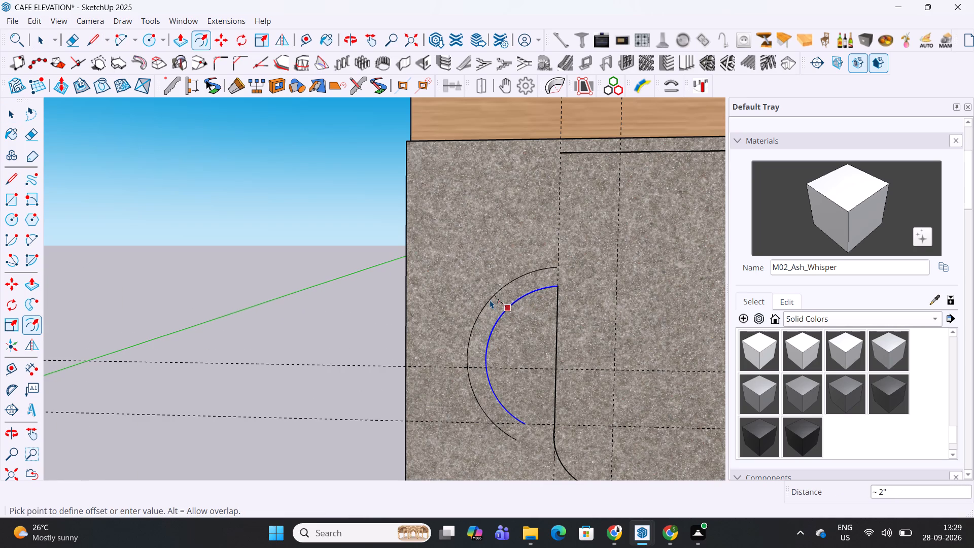
text(2.5)
key(Return)
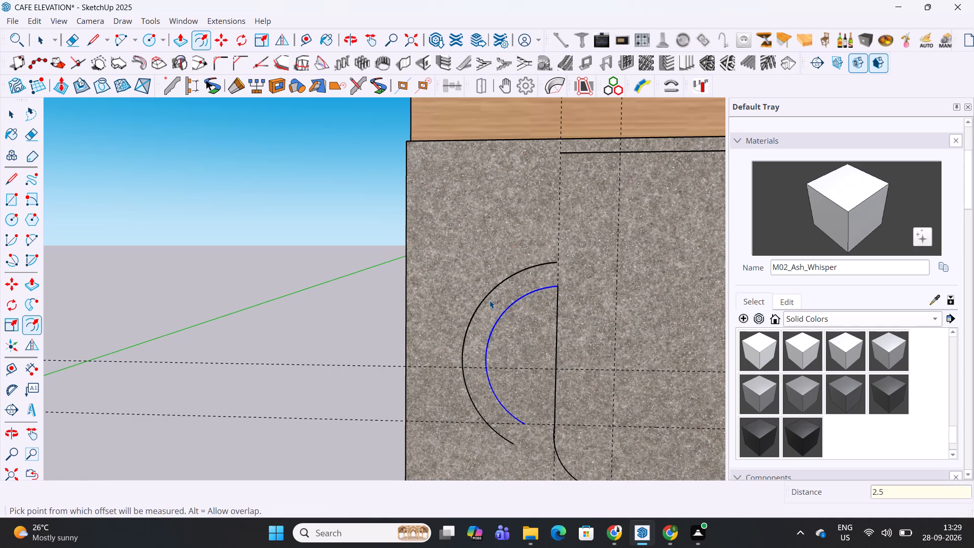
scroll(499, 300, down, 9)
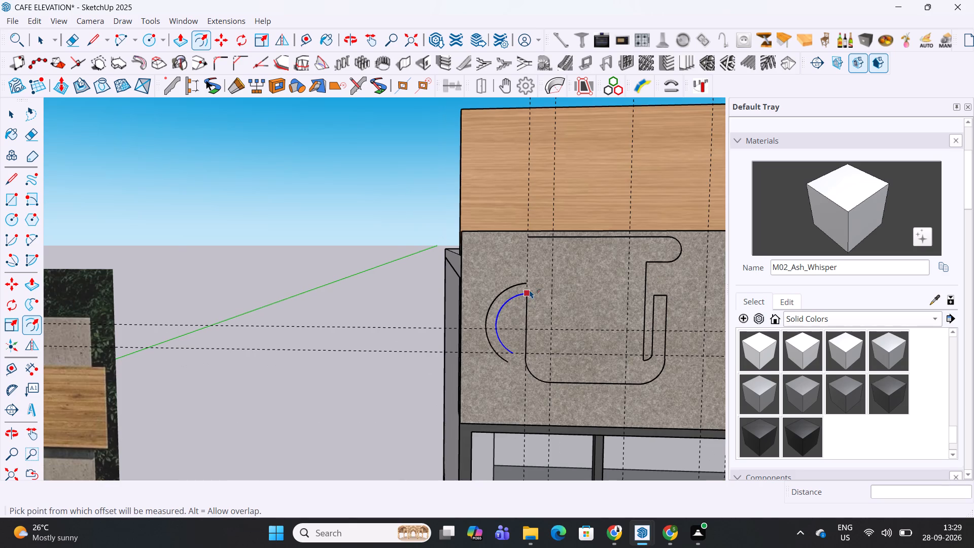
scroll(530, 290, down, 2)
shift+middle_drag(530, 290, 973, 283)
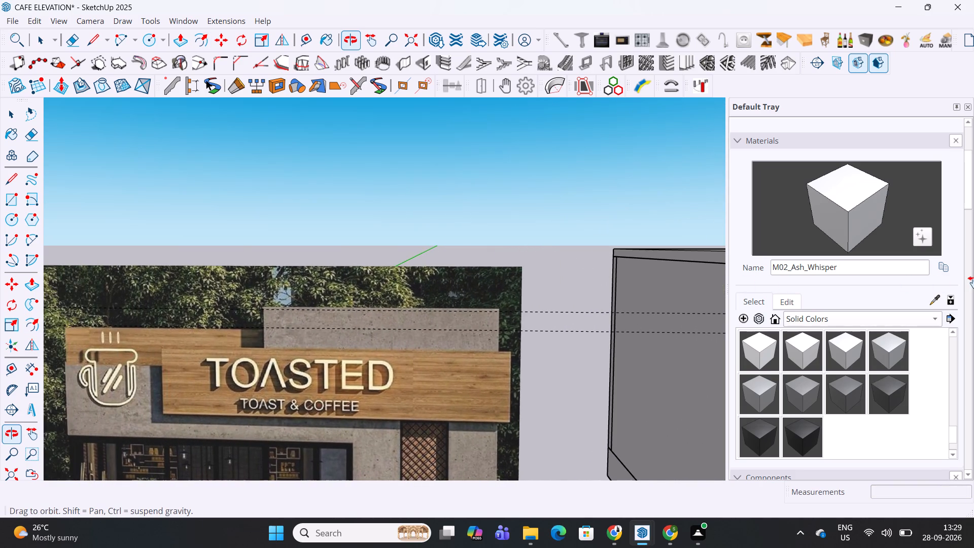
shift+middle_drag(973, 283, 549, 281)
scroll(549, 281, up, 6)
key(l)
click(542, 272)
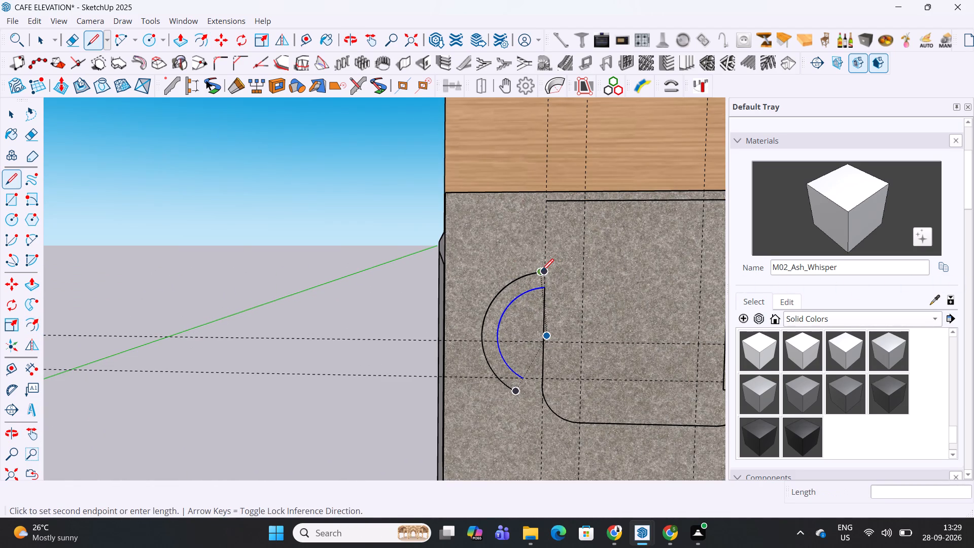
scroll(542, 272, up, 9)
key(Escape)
Draw a horizontal line about 2 1/2" long from the upper end of the handle's outer arc into the cup.
scroll(567, 279, down, 3)
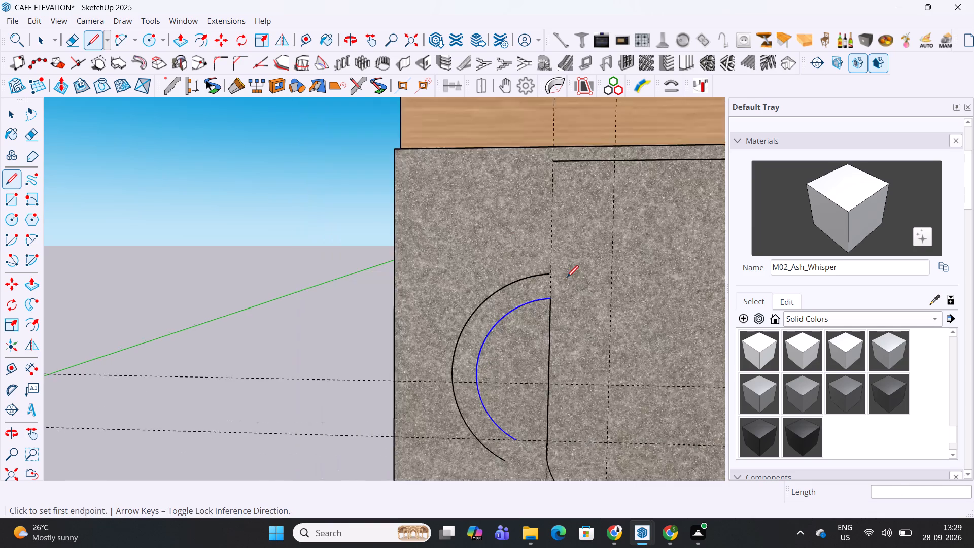
scroll(567, 279, down, 18)
scroll(588, 266, down, 5)
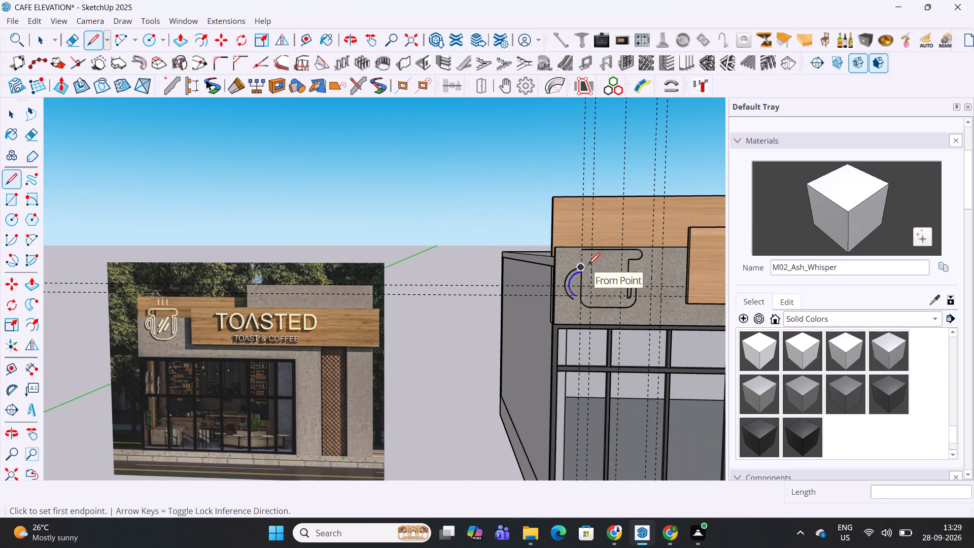
scroll(588, 266, up, 16)
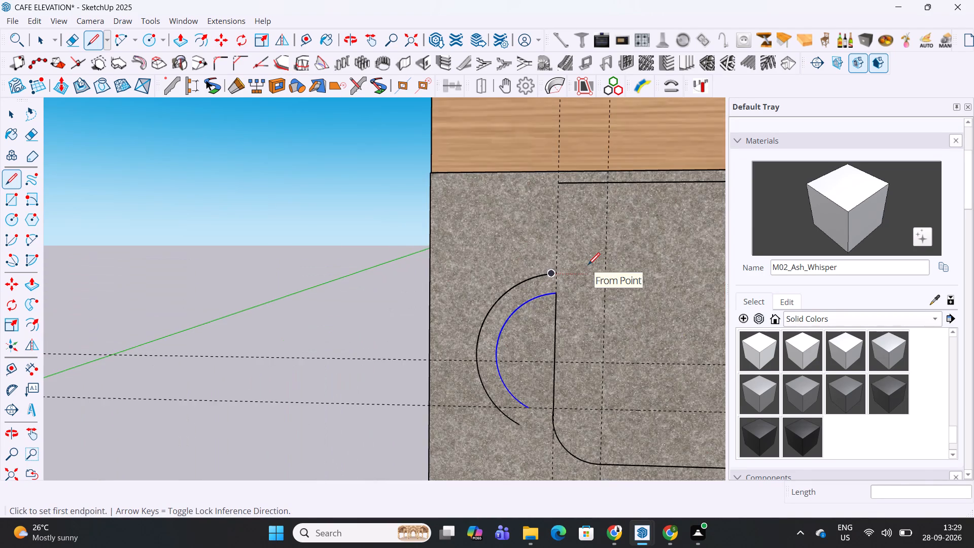
scroll(588, 266, up, 10)
click(518, 287)
scroll(560, 287, down, 7)
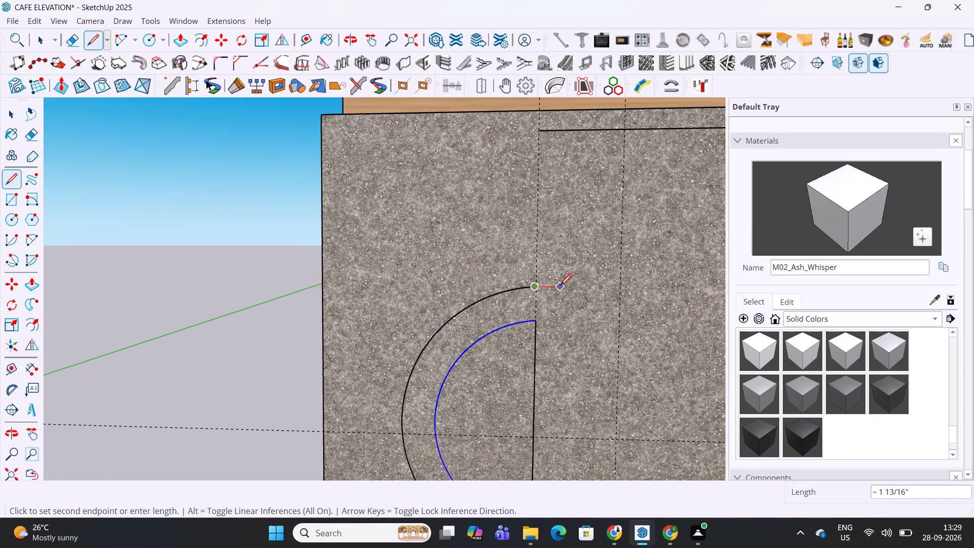
scroll(560, 287, down, 18)
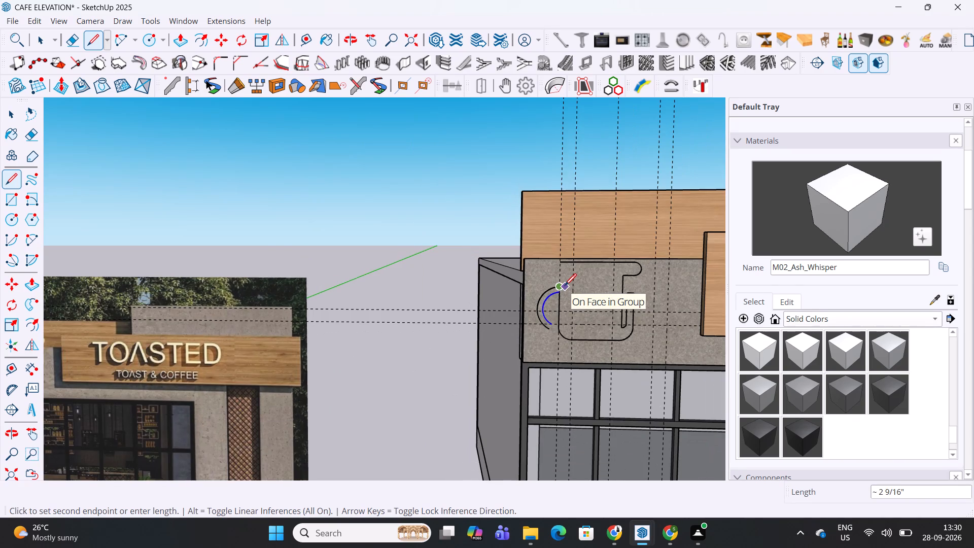
scroll(565, 287, down, 3)
scroll(565, 287, up, 6)
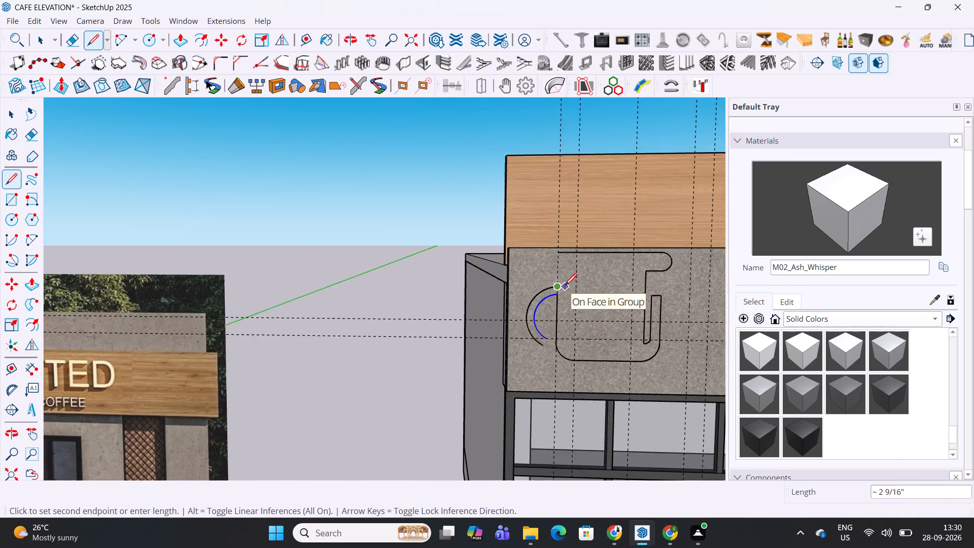
scroll(565, 287, up, 7)
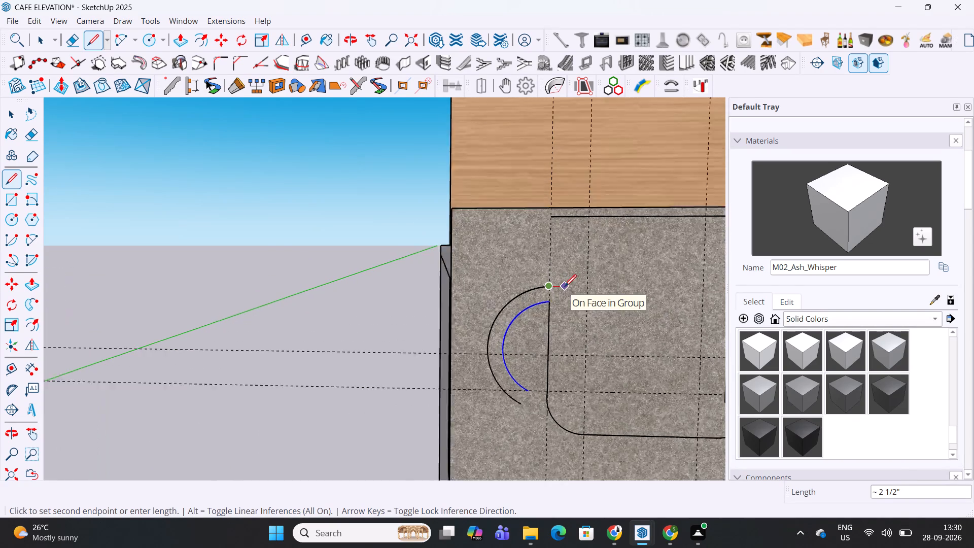
scroll(565, 288, up, 3)
click(565, 288)
Draw a vertical line about 1' 5 1/2" long from the short handle line's inner end down to the lower horizontal guide.
scroll(563, 339, down, 12)
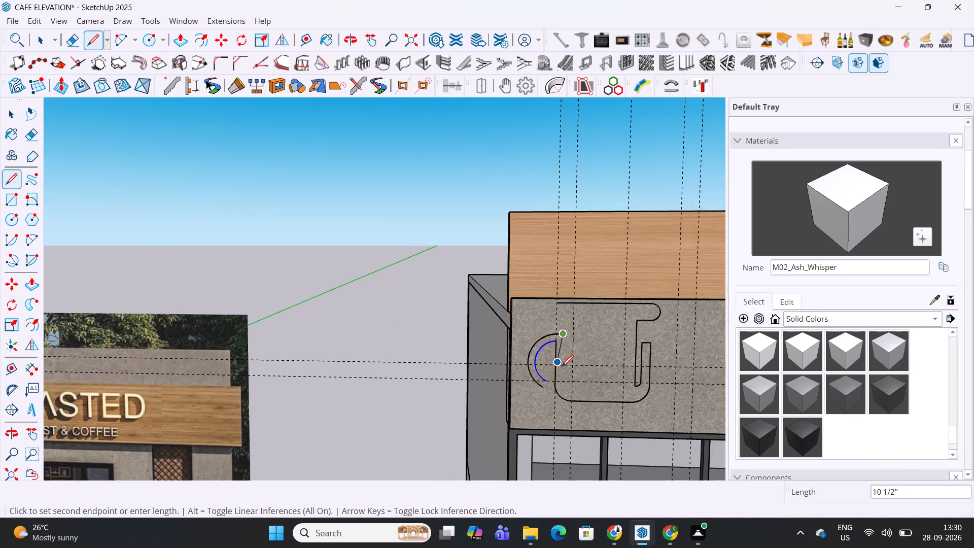
scroll(565, 372, down, 5)
scroll(565, 372, up, 7)
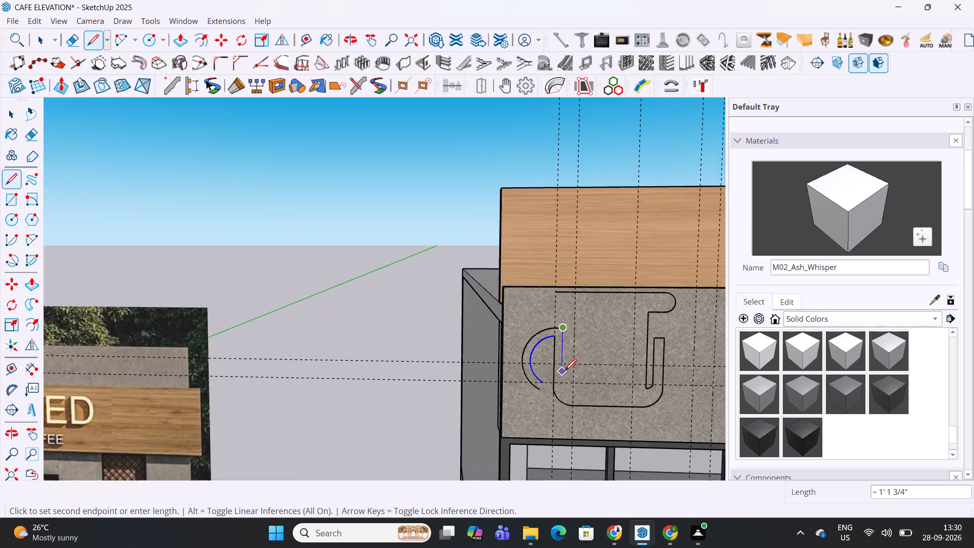
scroll(565, 372, up, 7)
shift+middle_drag(565, 372, 496, 324)
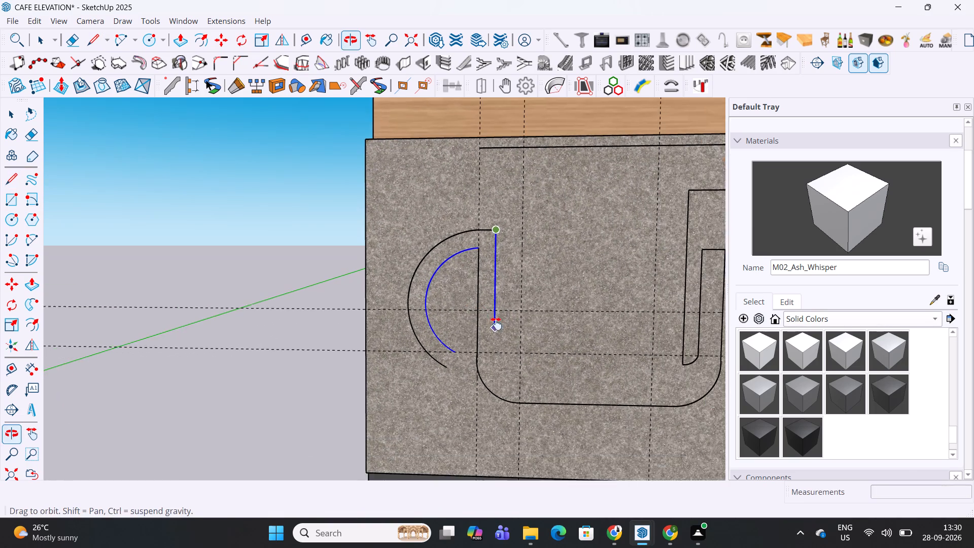
shift+middle_drag(496, 324, 496, 323)
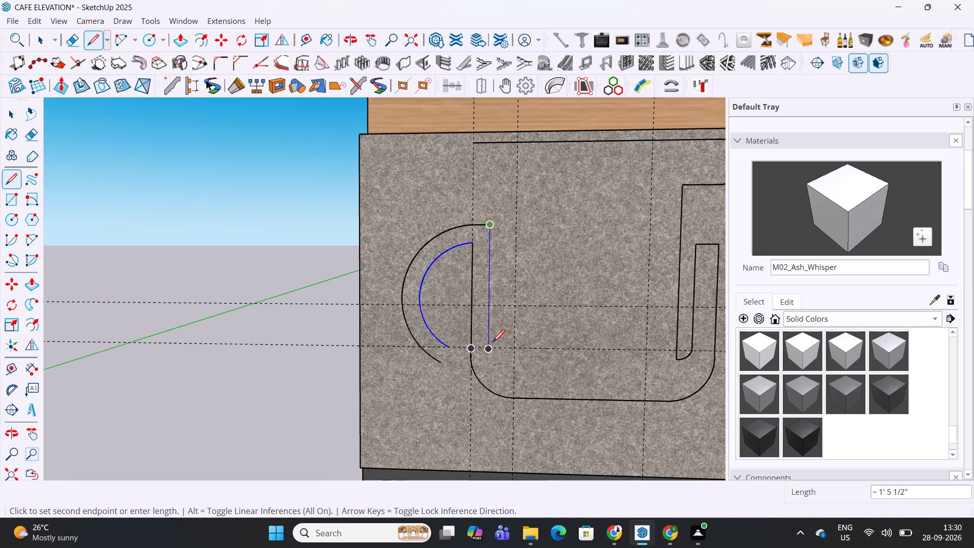
scroll(492, 346, up, 5)
click(486, 350)
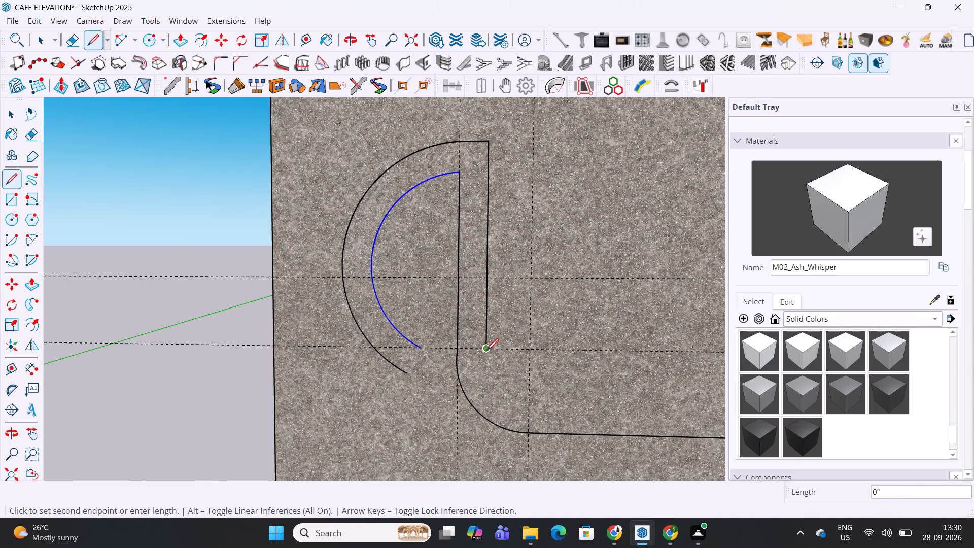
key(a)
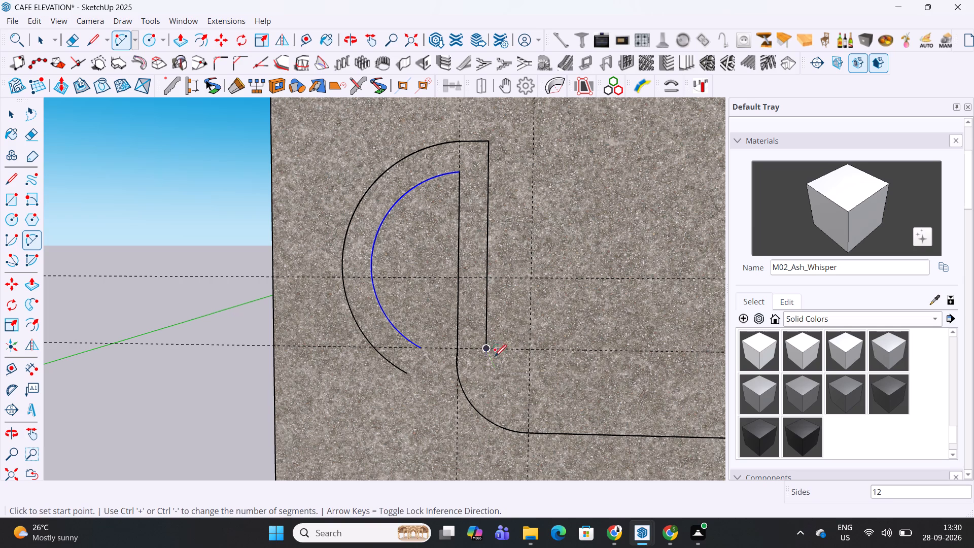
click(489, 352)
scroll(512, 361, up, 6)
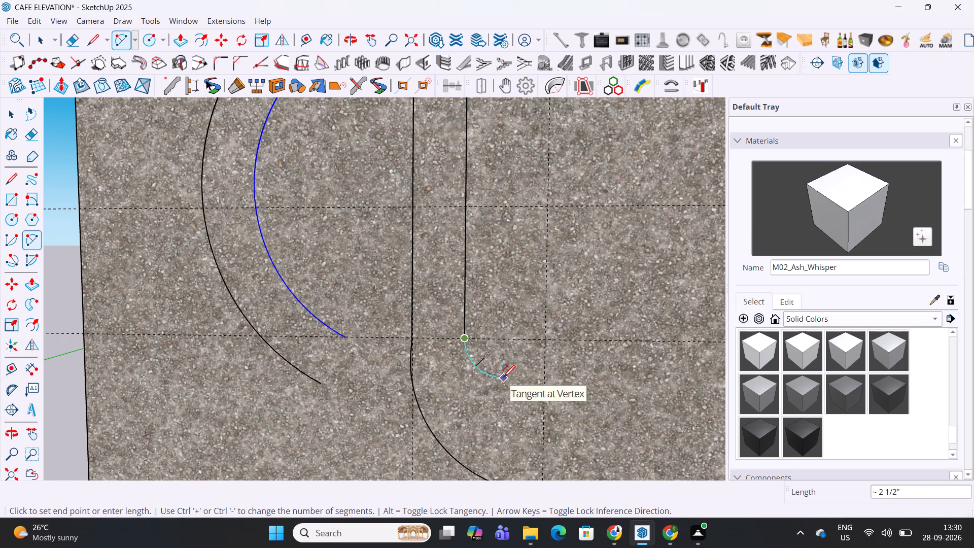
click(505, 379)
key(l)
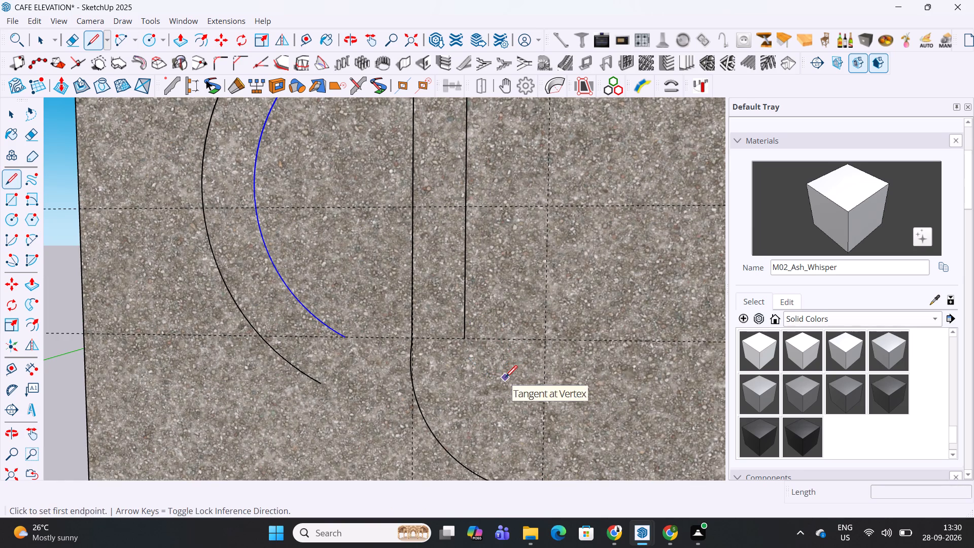
Draw a small corner arc, about 2 1/2" across, curving inward from the bottom end of the new vertical line.
key(a)
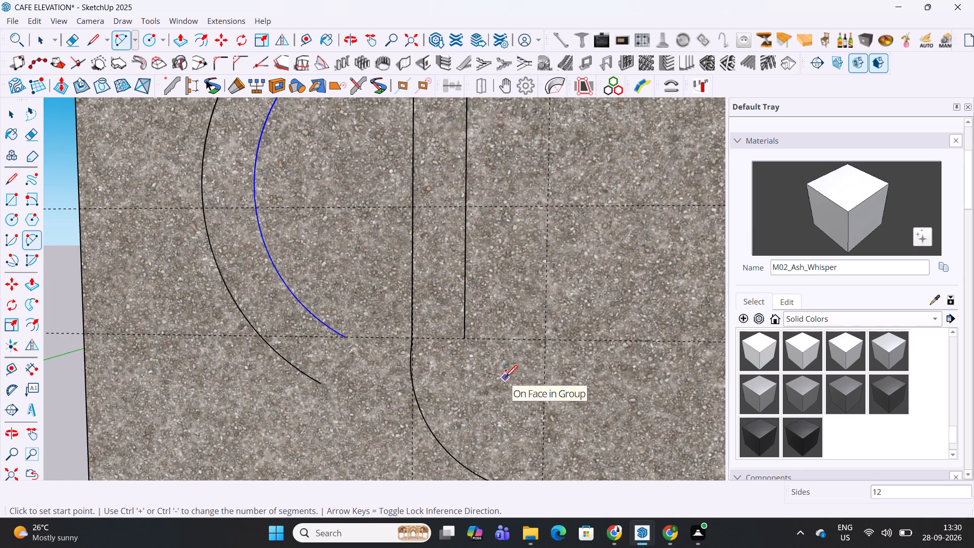
click(505, 379)
click(466, 340)
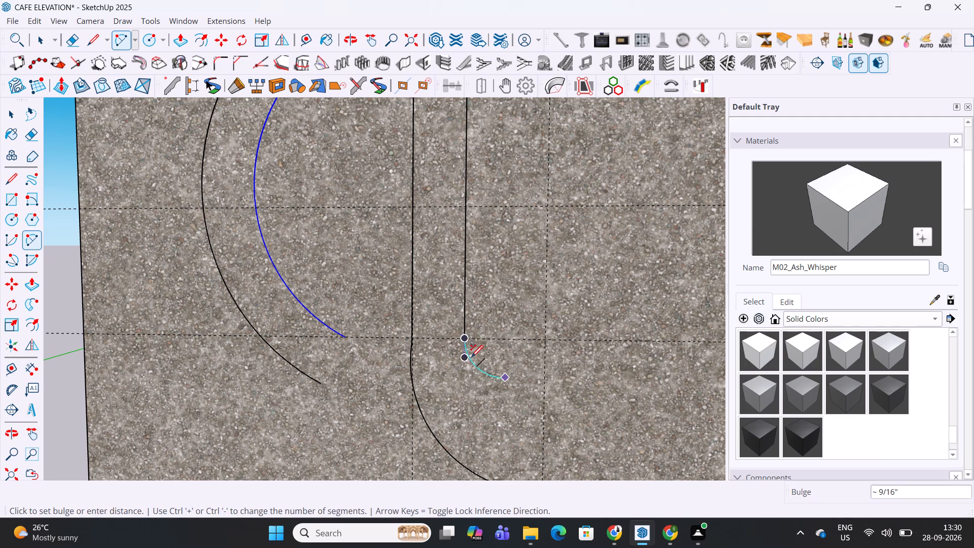
click(471, 358)
Draw a vertical line about 2' 3/8" long from the small arc's end up to the level of the rim's underside.
key(l)
click(503, 379)
scroll(503, 379, down, 4)
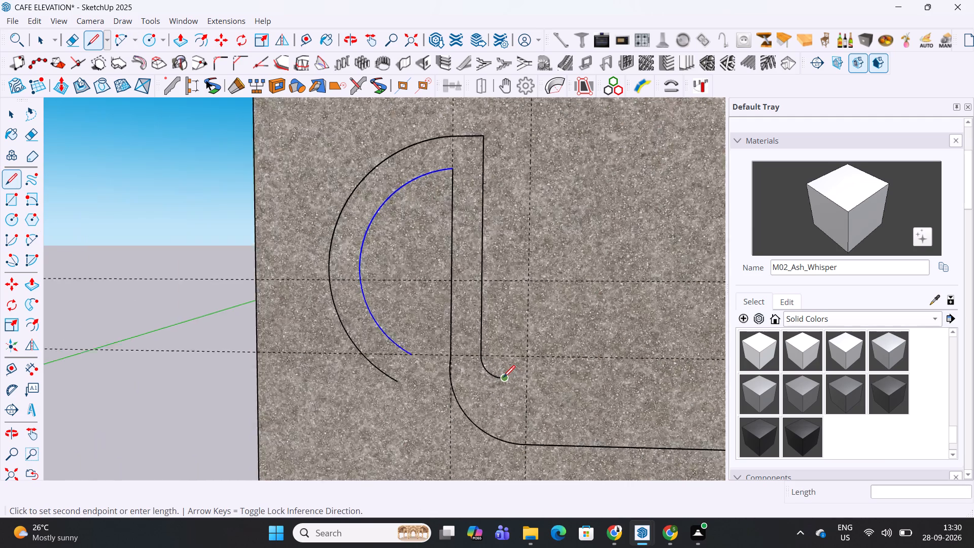
scroll(503, 379, down, 10)
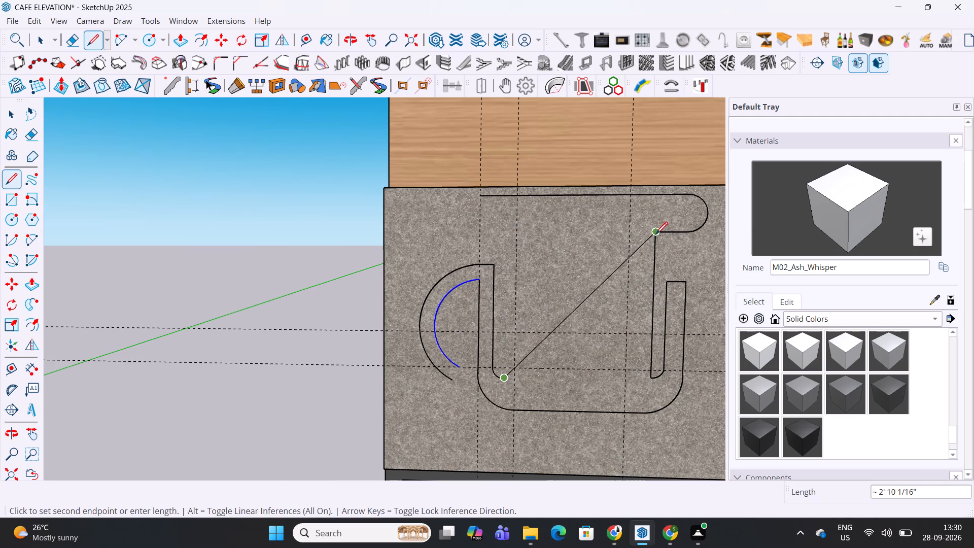
middle_drag(504, 233, 501, 245)
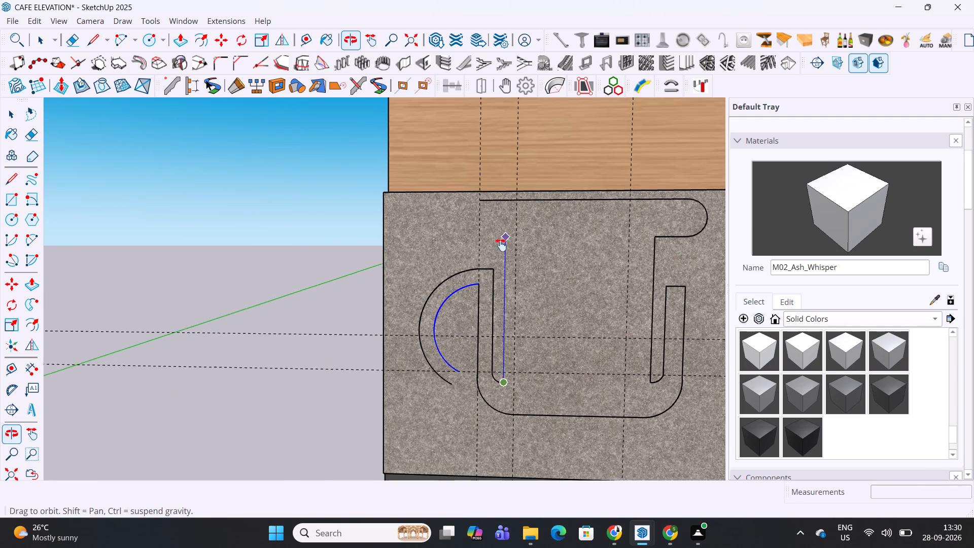
middle_drag(501, 245, 487, 259)
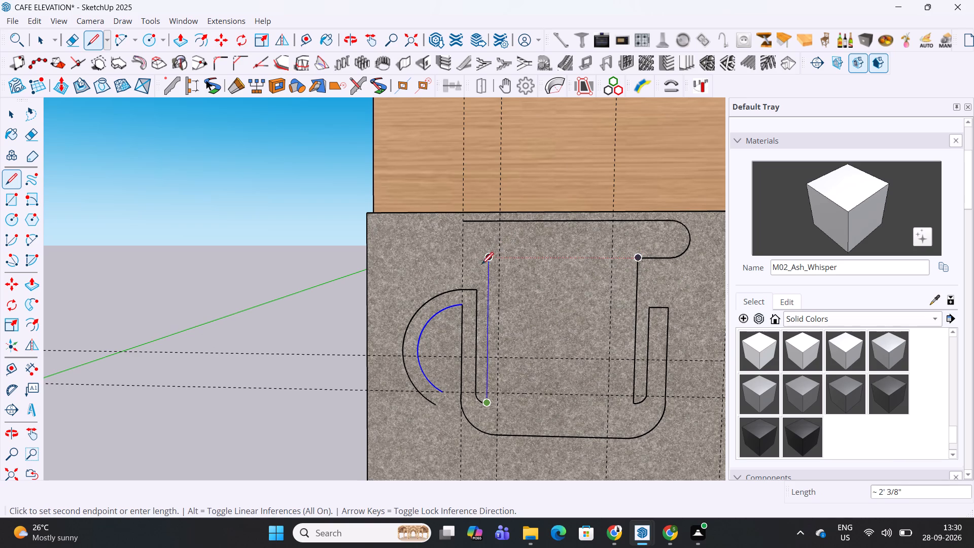
click(483, 262)
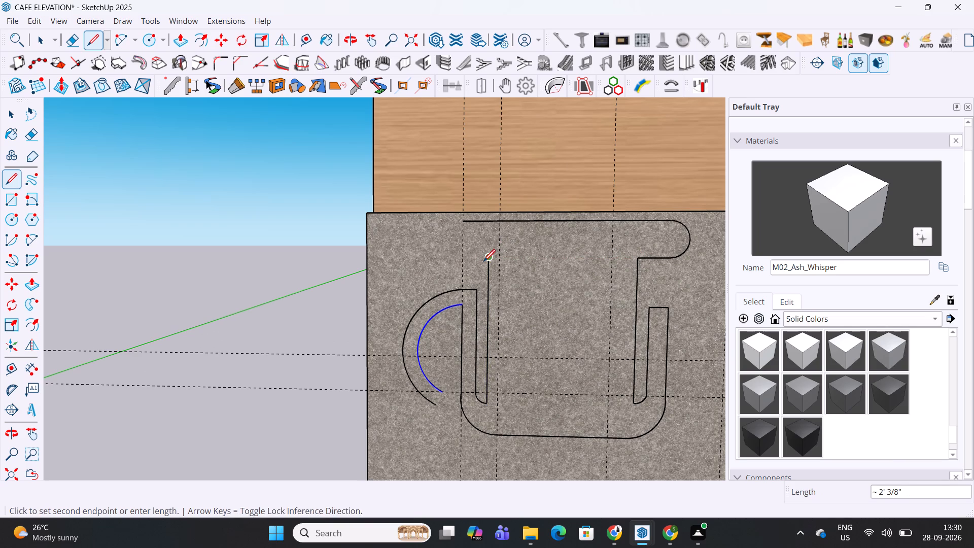
Draw the left part of the rim's underside out to the vertical guide and close the rim with a 6" end edge.
click(465, 263)
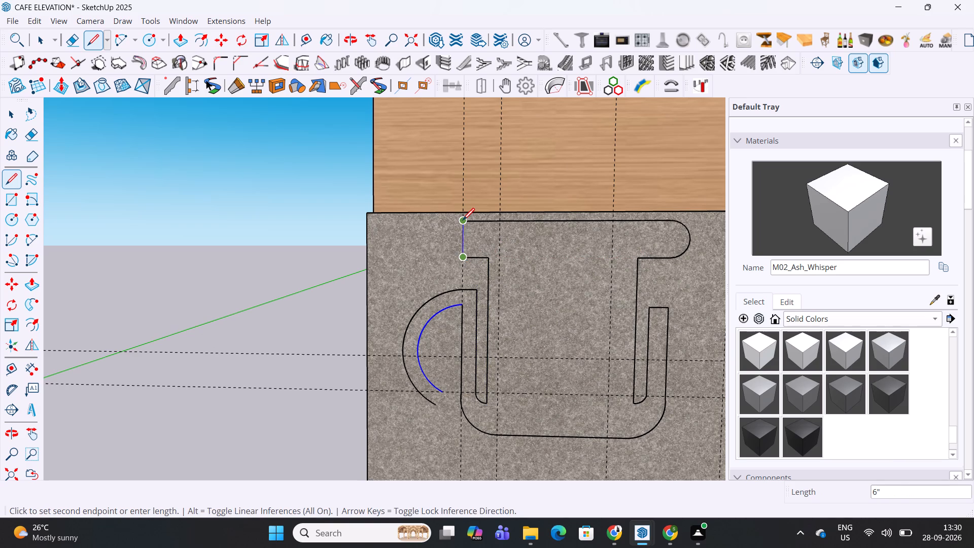
click(463, 221)
Round the rim's left end with a circle centred on the end edge's midpoint, erasing the circle's inner half and the end edge.
key(c)
click(463, 243)
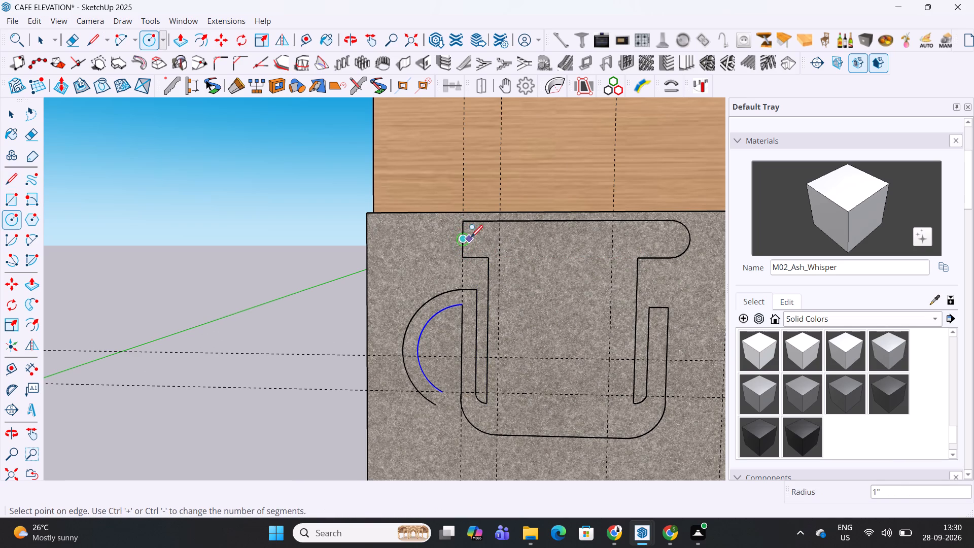
click(465, 225)
scroll(466, 226, up, 9)
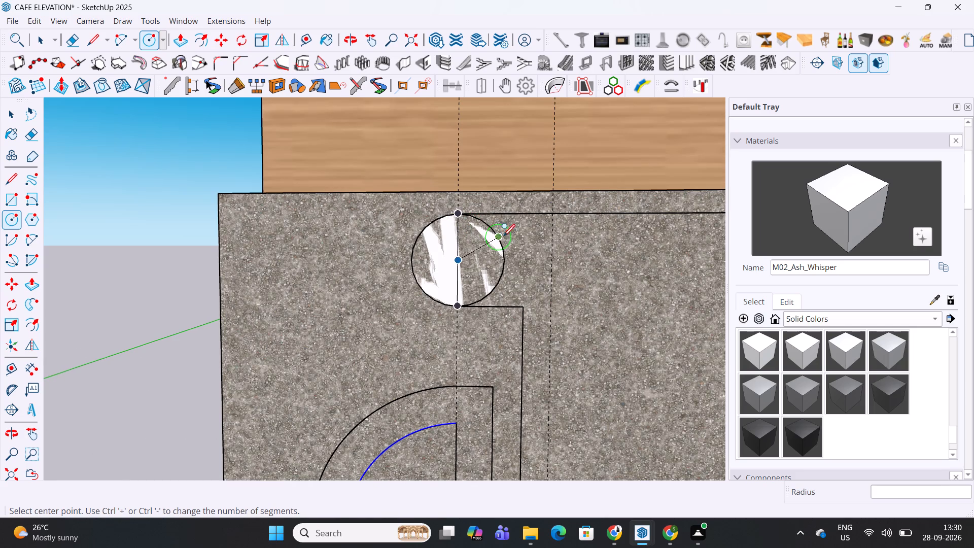
key(e)
drag(509, 238, 501, 244)
drag(470, 251, 457, 255)
Close the cup handle's open lower end with a line joining its inner and outer arcs.
scroll(481, 249, down, 13)
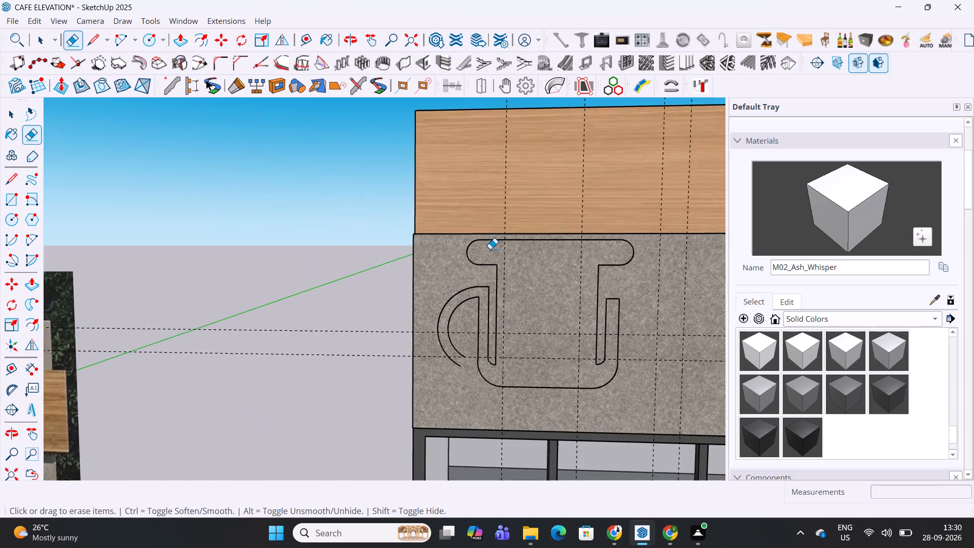
scroll(490, 249, down, 7)
scroll(482, 329, up, 18)
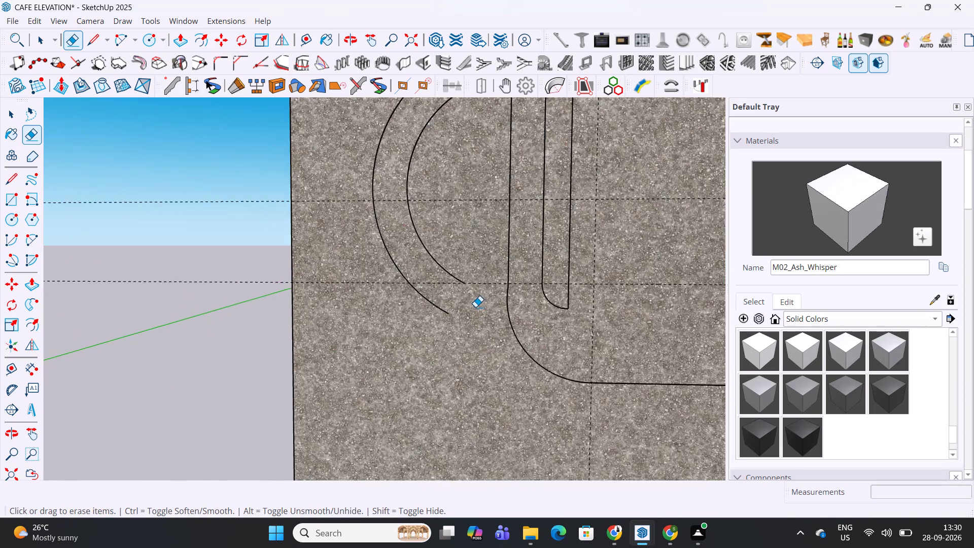
scroll(475, 307, up, 3)
key(l)
click(460, 272)
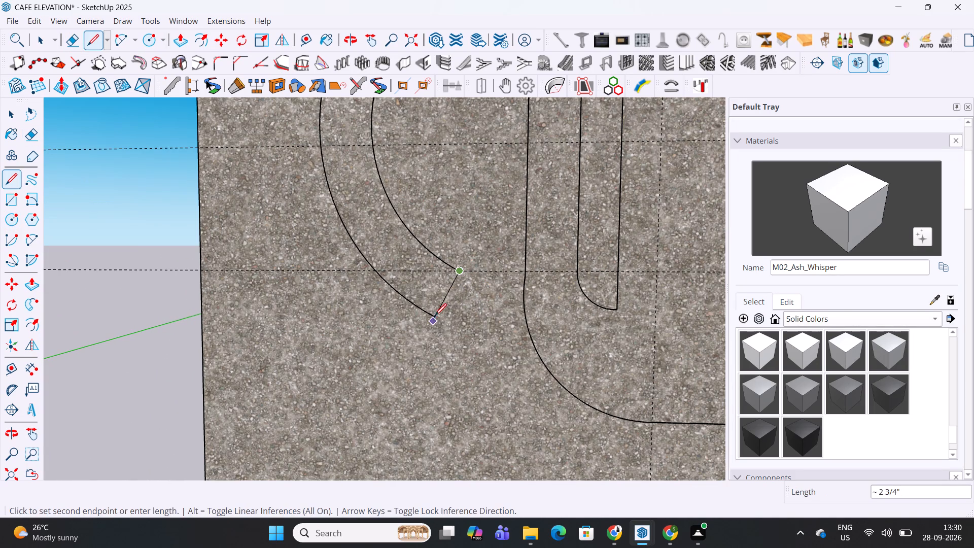
click(435, 317)
Offset the cup logo's face outline inward by 1".
scroll(435, 317, down, 17)
middle_drag(487, 287, 476, 298)
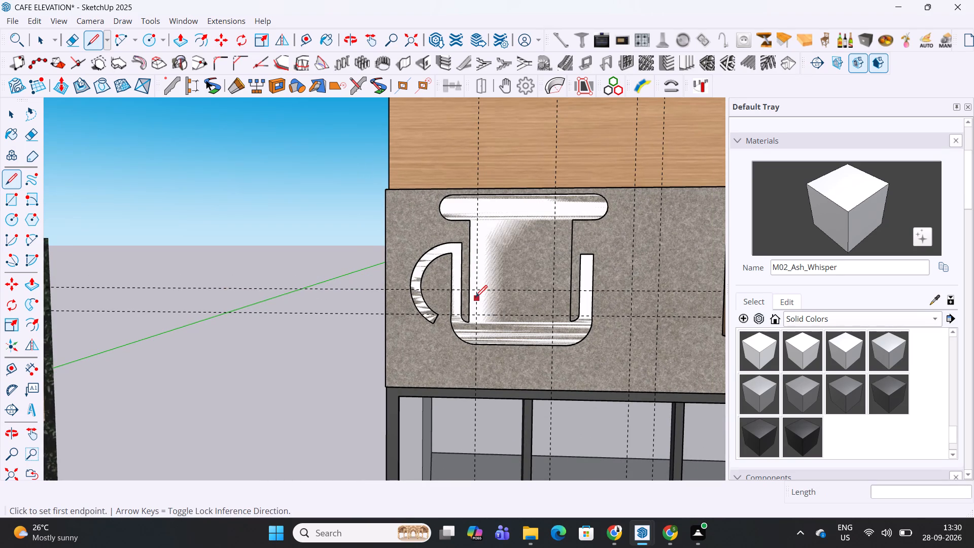
scroll(348, 143, down, 5)
scroll(356, 222, down, 3)
shift+middle_drag(411, 212, 474, 249)
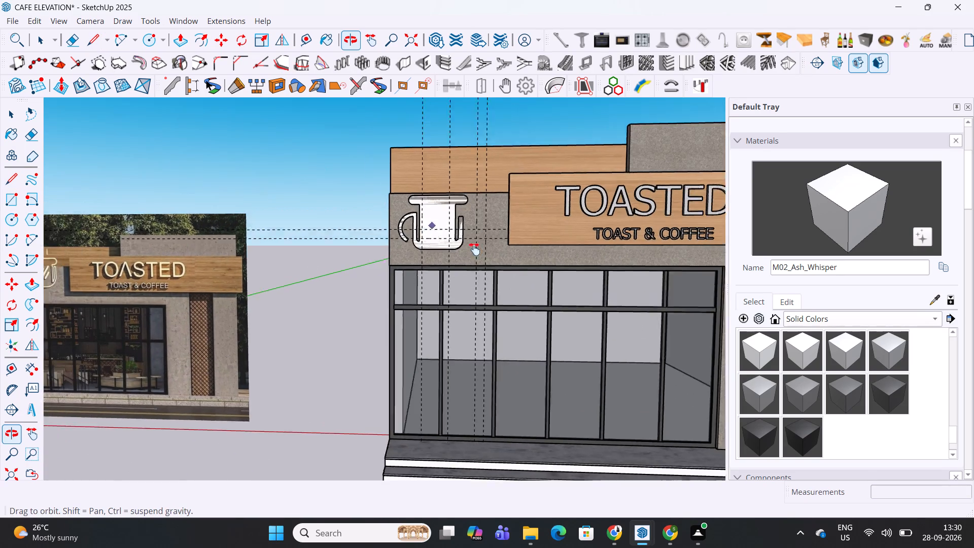
shift+middle_drag(474, 249, 531, 263)
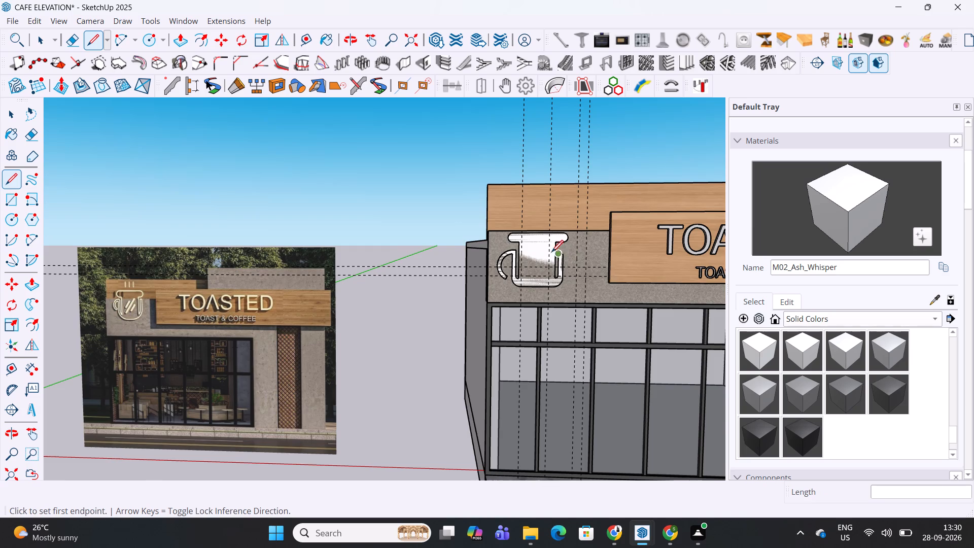
scroll(551, 253, up, 15)
key(f)
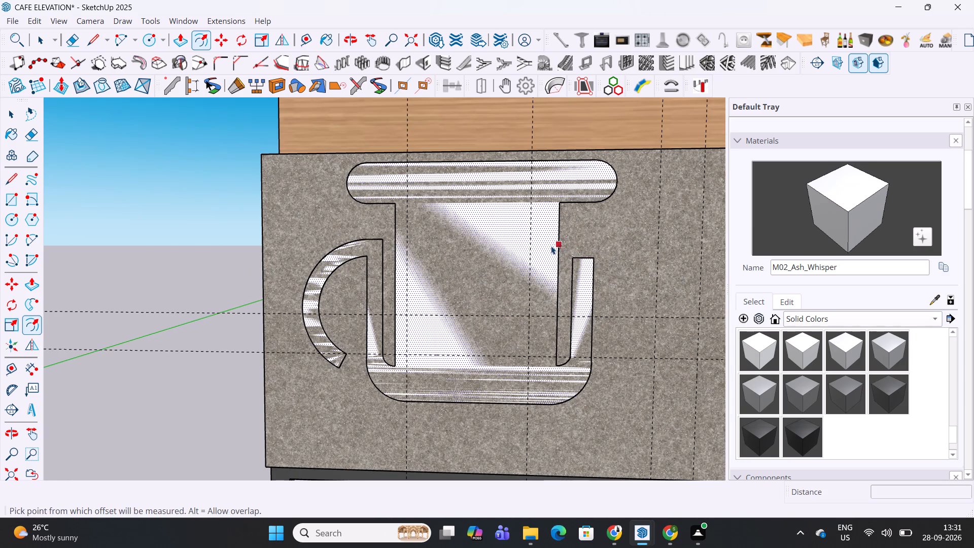
click(556, 246)
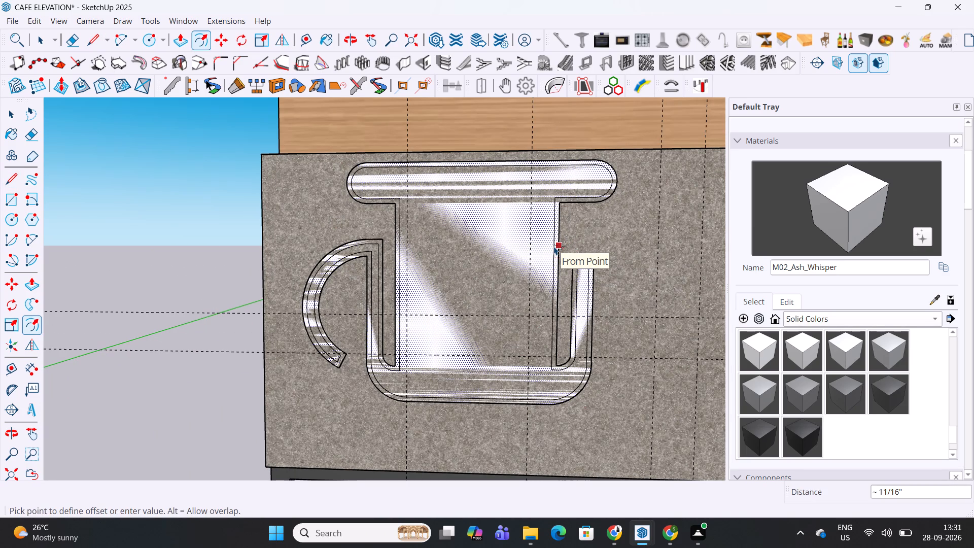
key(1)
key(Return)
key(space)
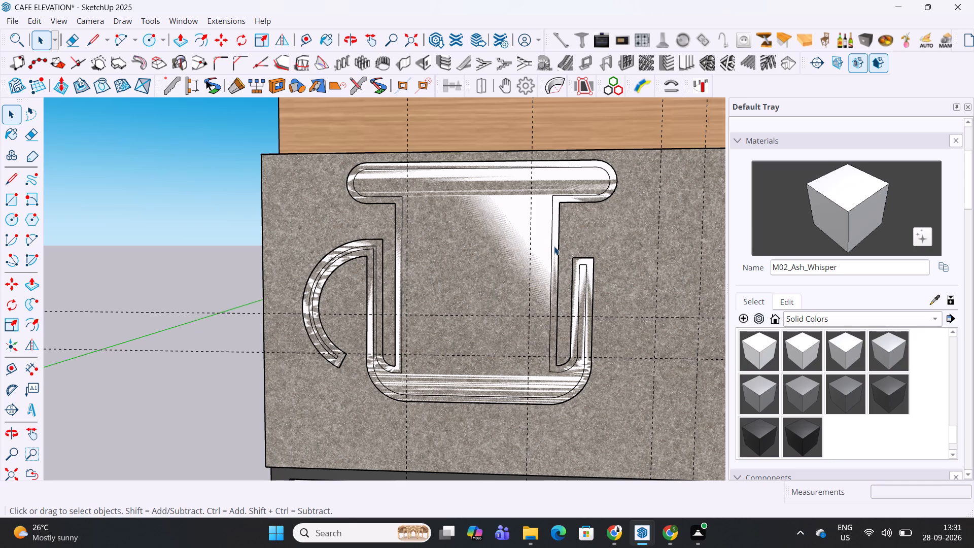
Draw a slanted thin rectangle about 9 9/16" long and 1" wide on the cup body's inner face.
click(489, 270)
scroll(486, 269, down, 3)
middle_drag(484, 259, 485, 283)
scroll(483, 284, up, 4)
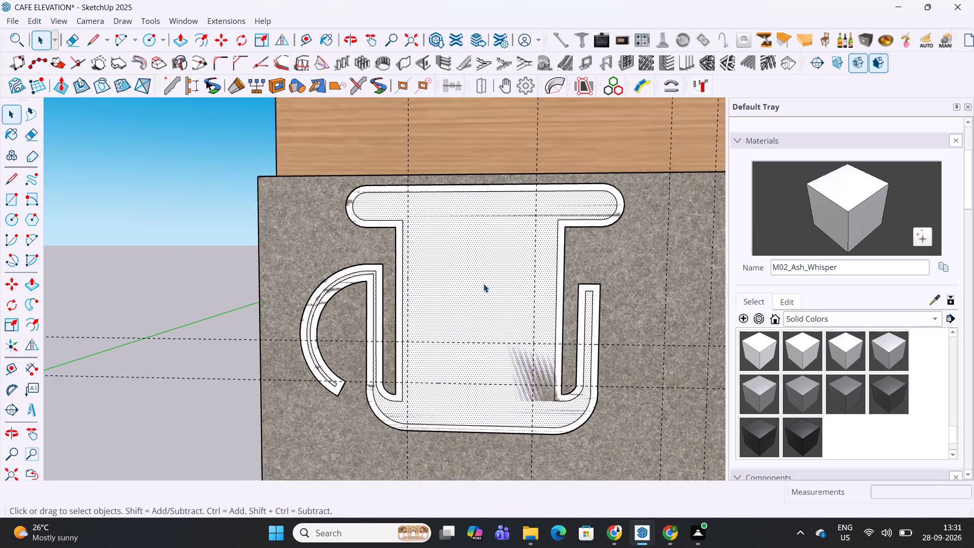
scroll(483, 284, up, 2)
key(l)
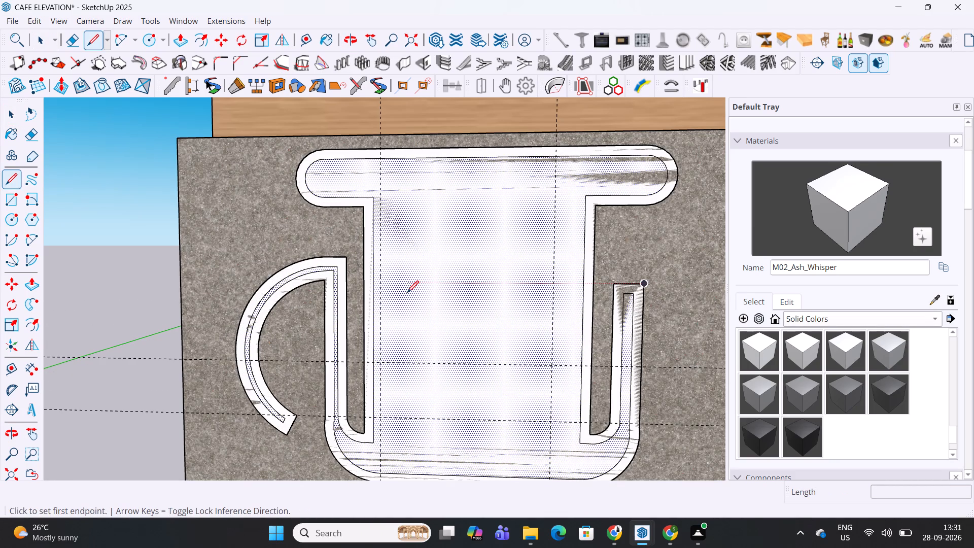
click(424, 302)
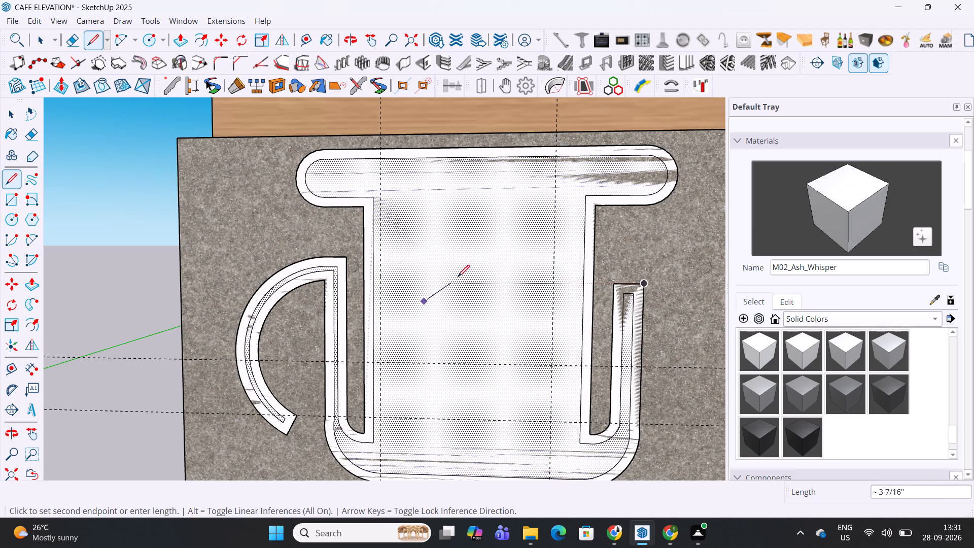
key(Escape)
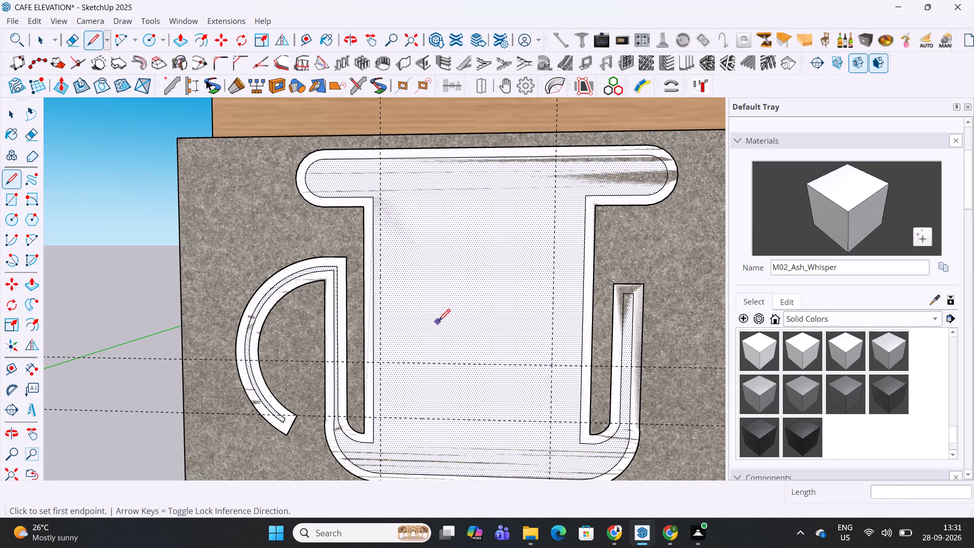
click(438, 322)
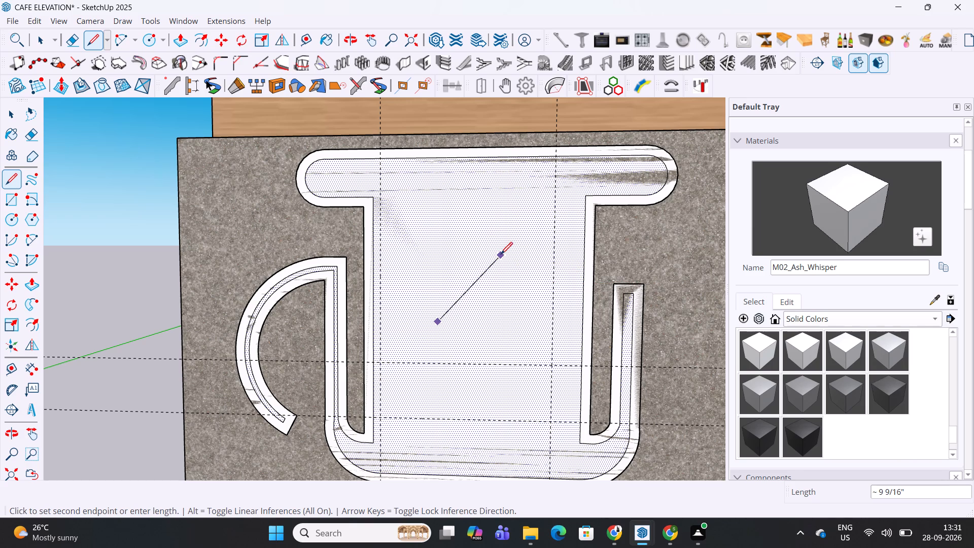
click(501, 255)
scroll(509, 264, up, 6)
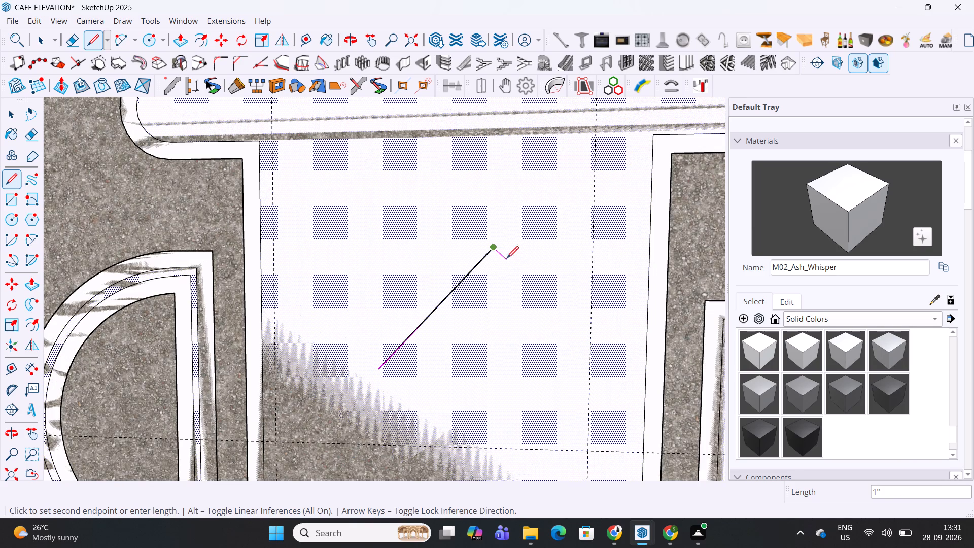
click(506, 258)
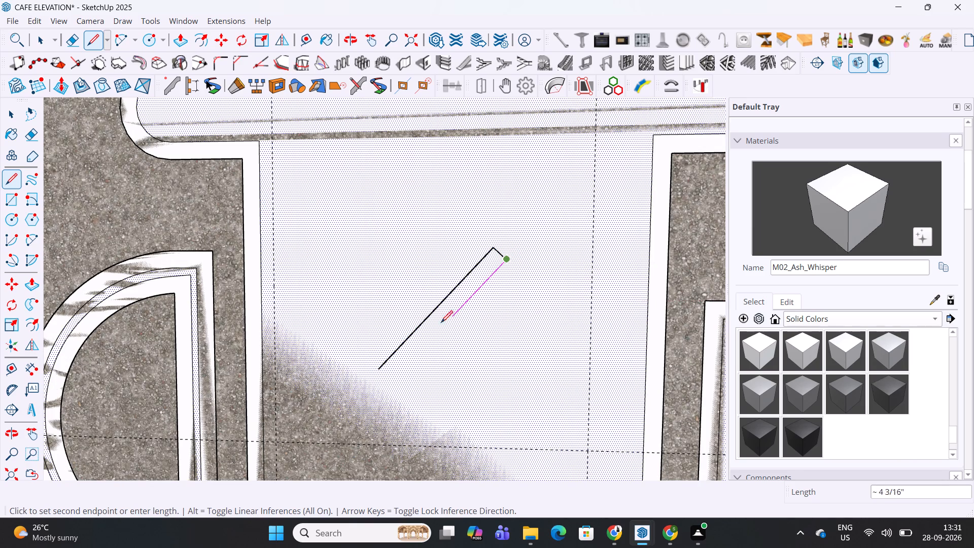
click(389, 380)
click(377, 371)
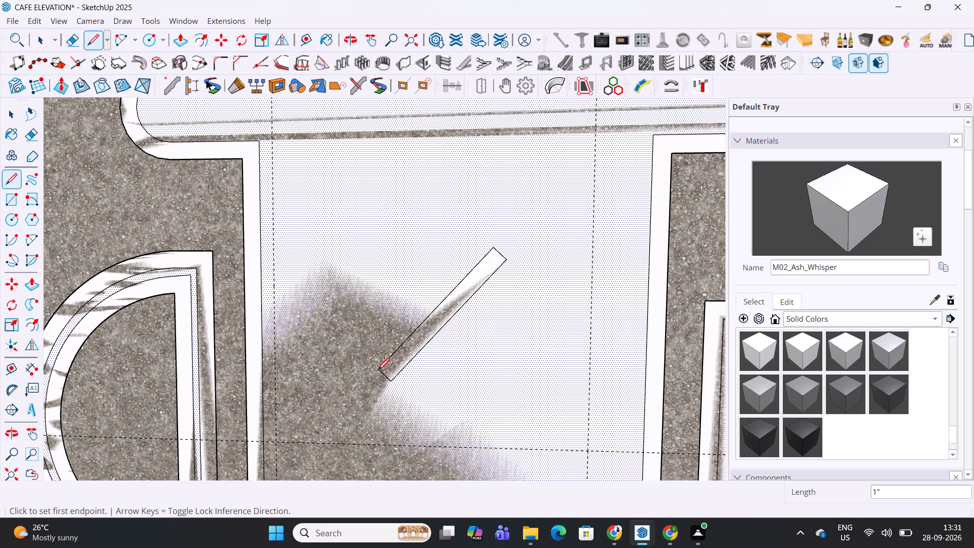
Round both ends of the slanted bar with 1/2" radius circles centred on the end edges, erasing the inner halves and end edges.
scroll(463, 284, down, 5)
scroll(478, 276, up, 4)
key(c)
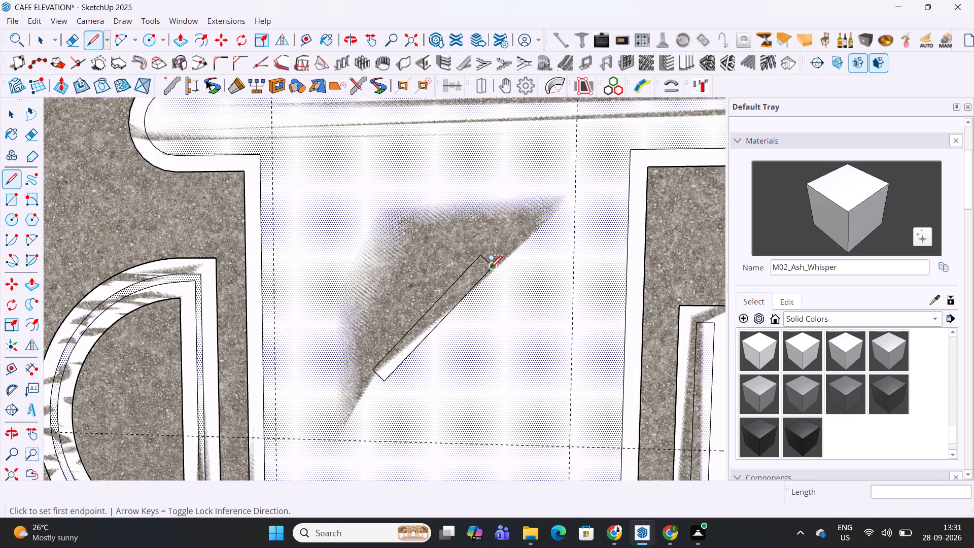
scroll(505, 251, up, 4)
click(478, 271)
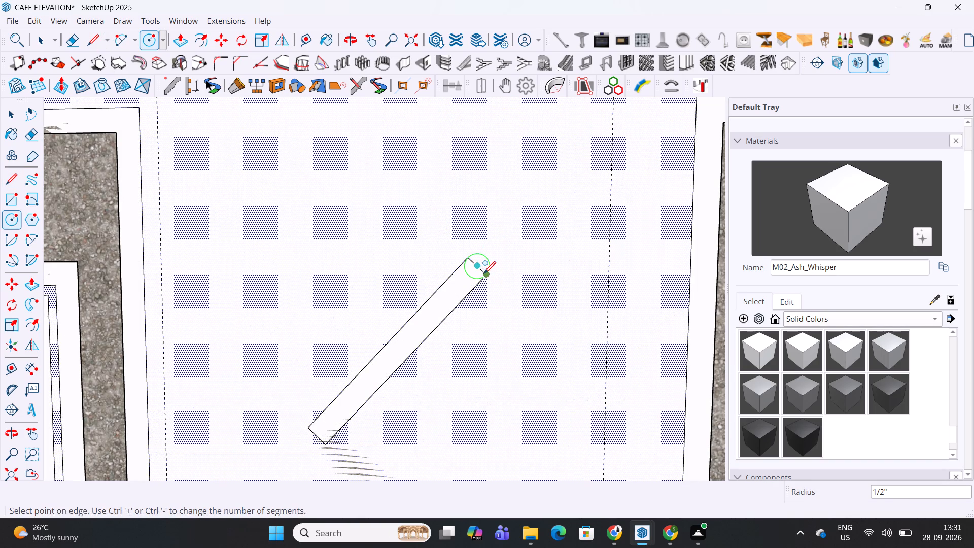
click(484, 275)
click(317, 437)
click(322, 443)
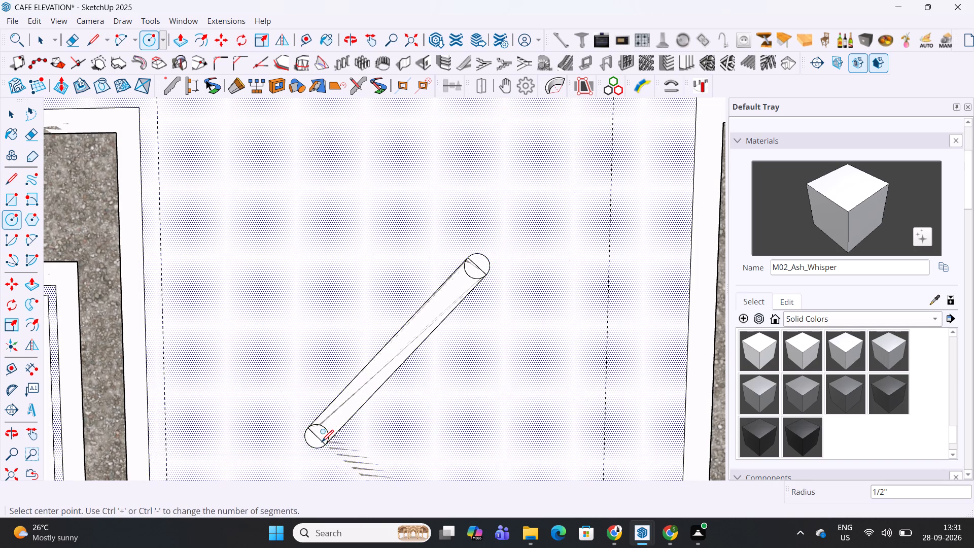
middle_drag(333, 423, 384, 328)
scroll(385, 328, up, 5)
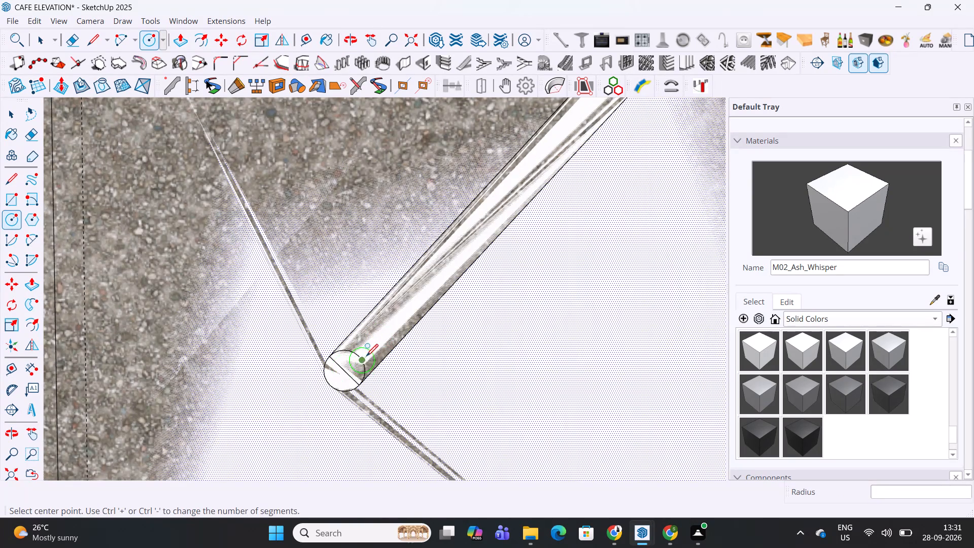
key(e)
drag(366, 356, 343, 376)
scroll(343, 376, down, 7)
drag(485, 219, 476, 235)
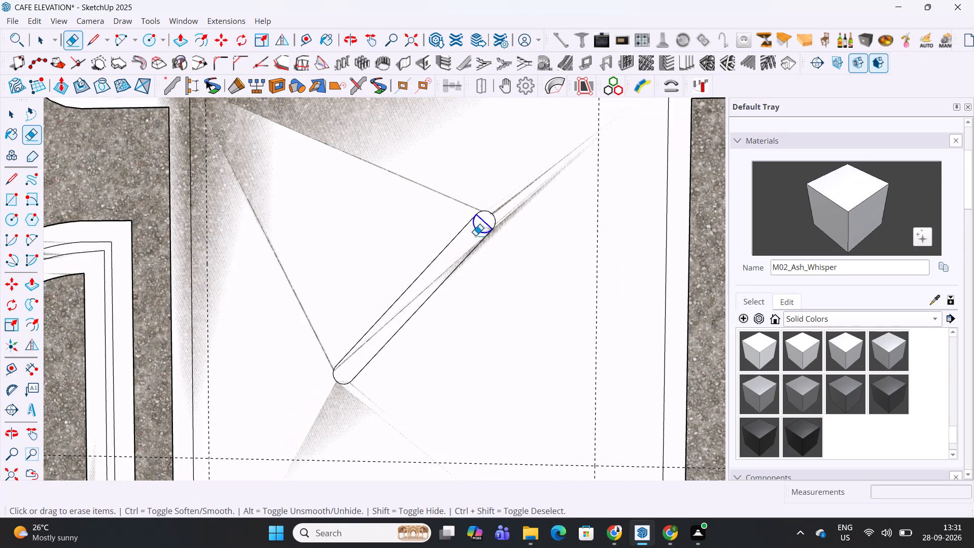
Place parallel guides on both sides of the slanted bar, 2" from each long edge and another 1" beyond each.
scroll(475, 235, down, 12)
middle_drag(469, 248, 467, 296)
scroll(569, 198, down, 3)
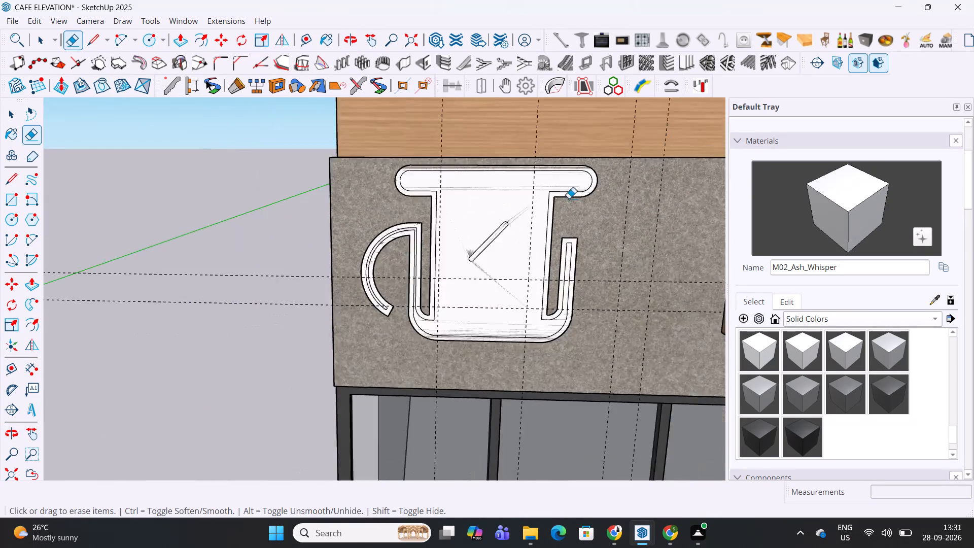
scroll(569, 198, down, 11)
scroll(549, 234, down, 4)
scroll(545, 233, up, 7)
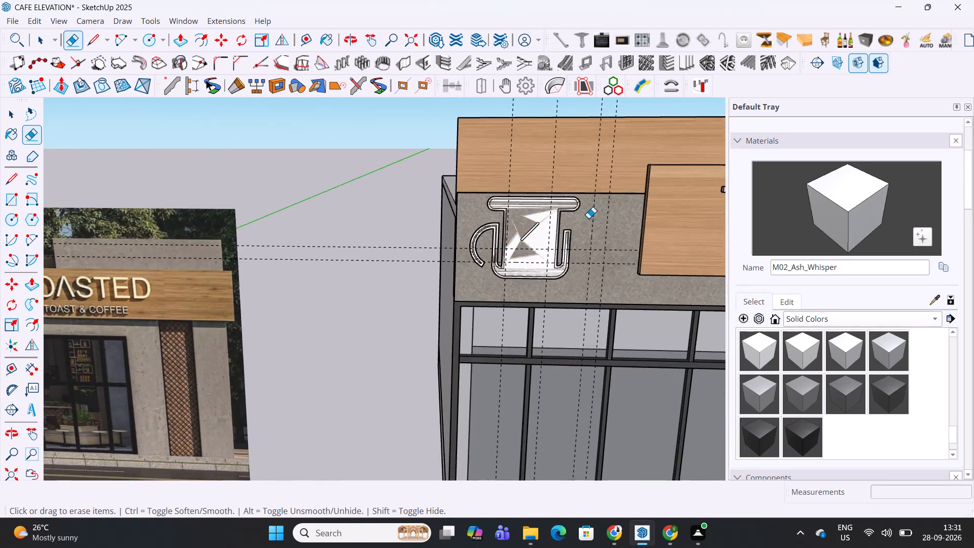
scroll(588, 218, up, 15)
scroll(457, 244, up, 1)
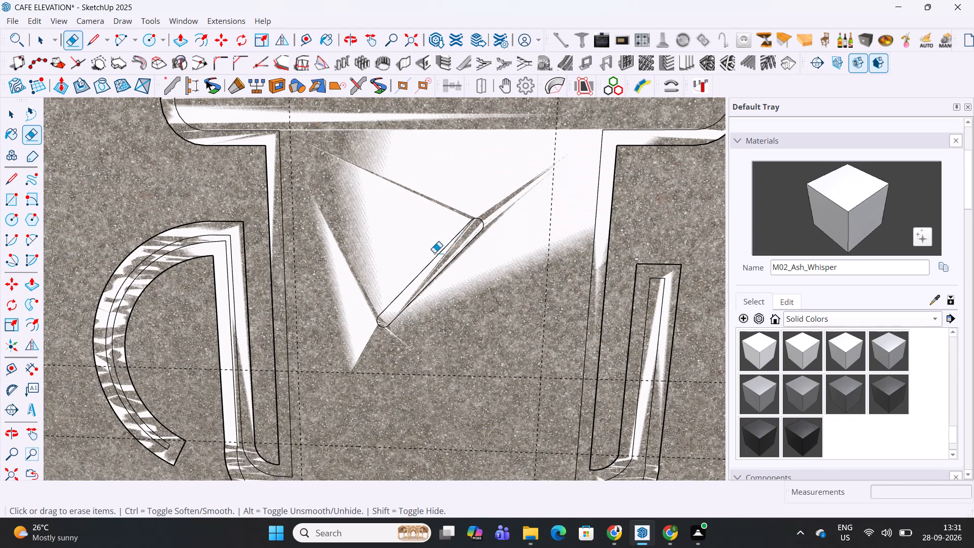
key(t)
click(434, 258)
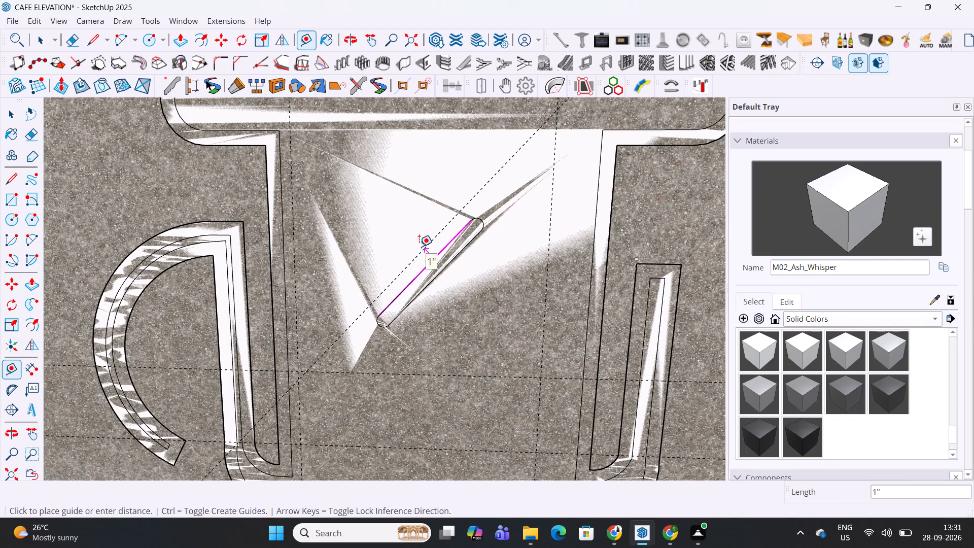
key(2)
key(Return)
click(414, 238)
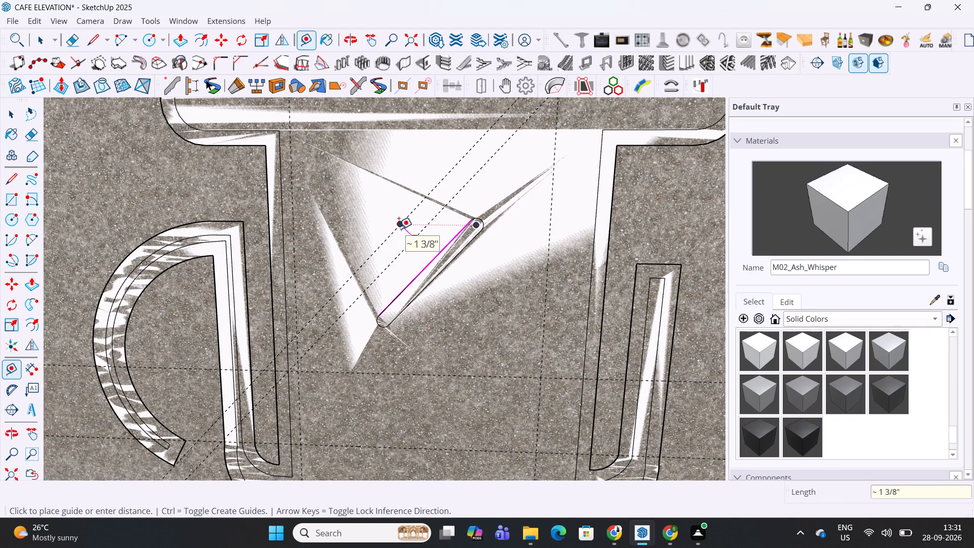
key(1)
key(Return)
click(442, 268)
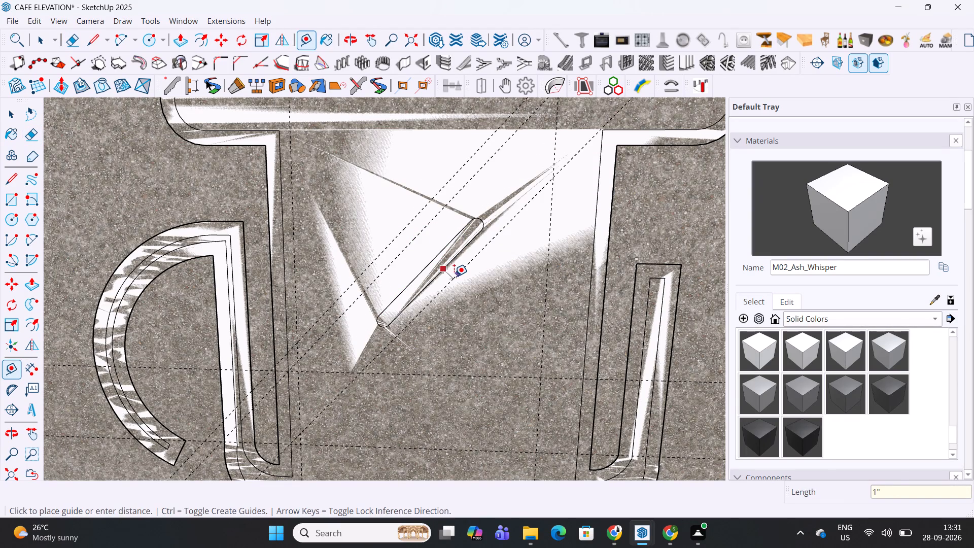
key(2)
key(Return)
click(465, 283)
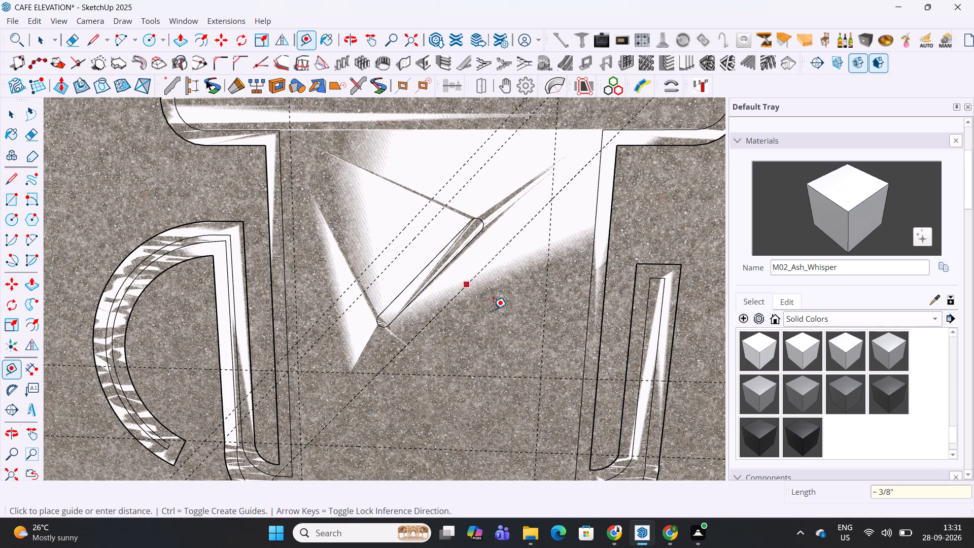
key(1)
key(Return)
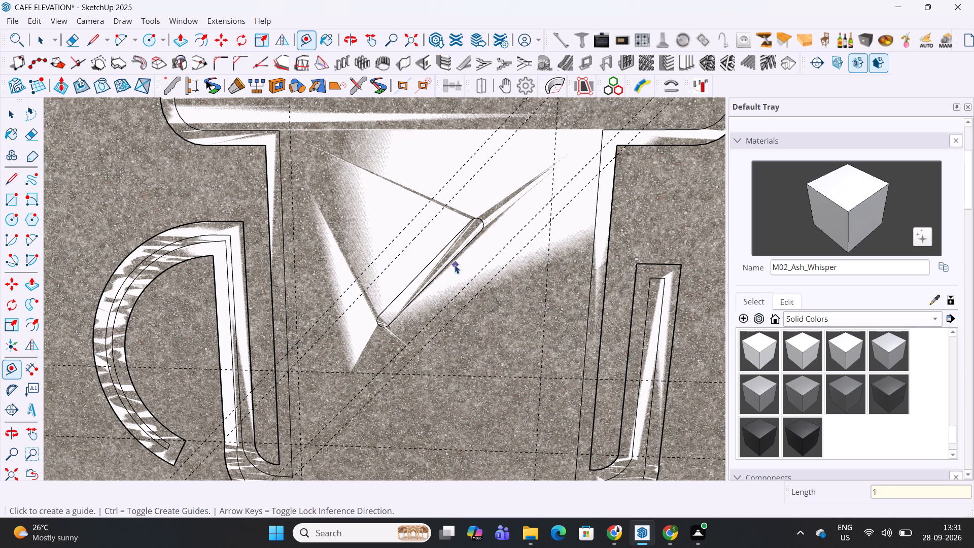
Copy the slanted bar about 3" to its lower-right side, and copy that bar about 6" back to the upper left, aligned to the guides.
key(space)
double_click(442, 259)
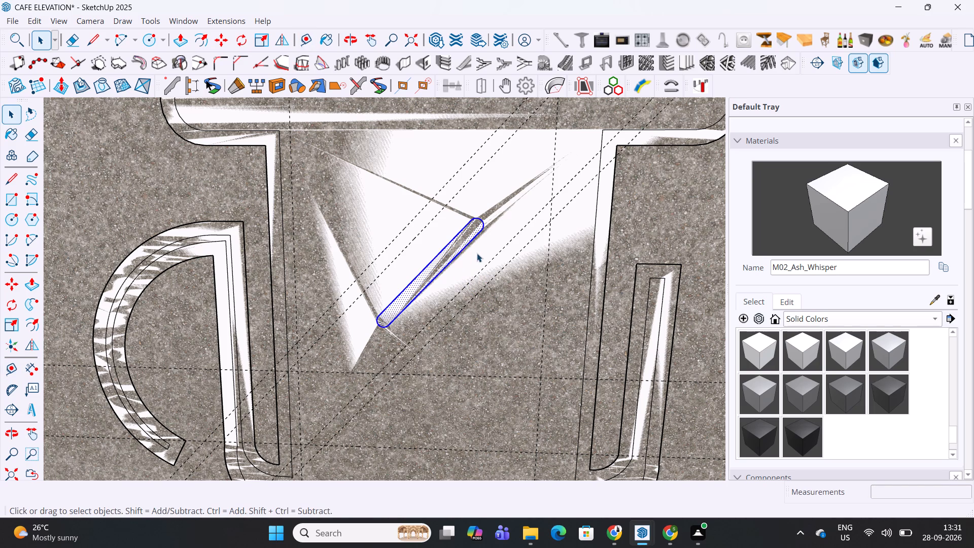
key(m)
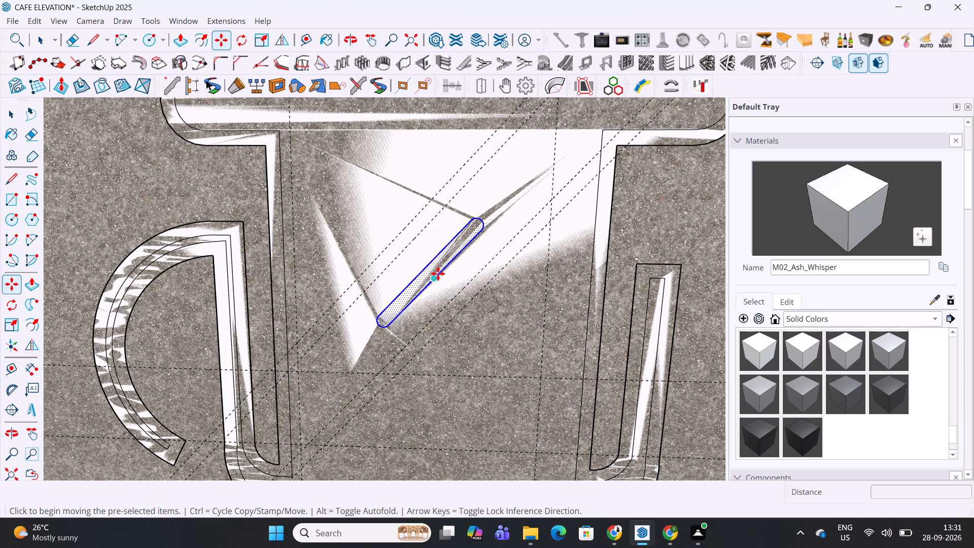
click(435, 276)
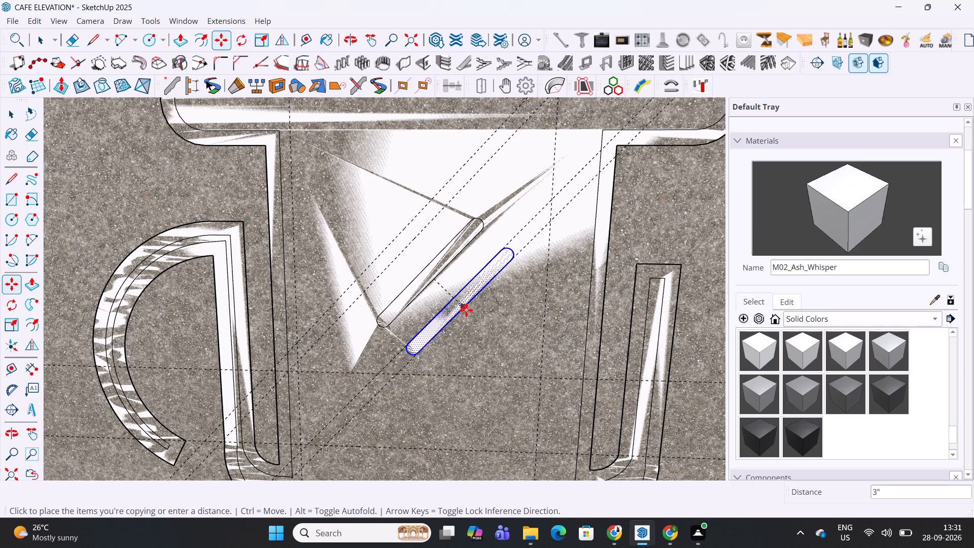
scroll(462, 307, up, 5)
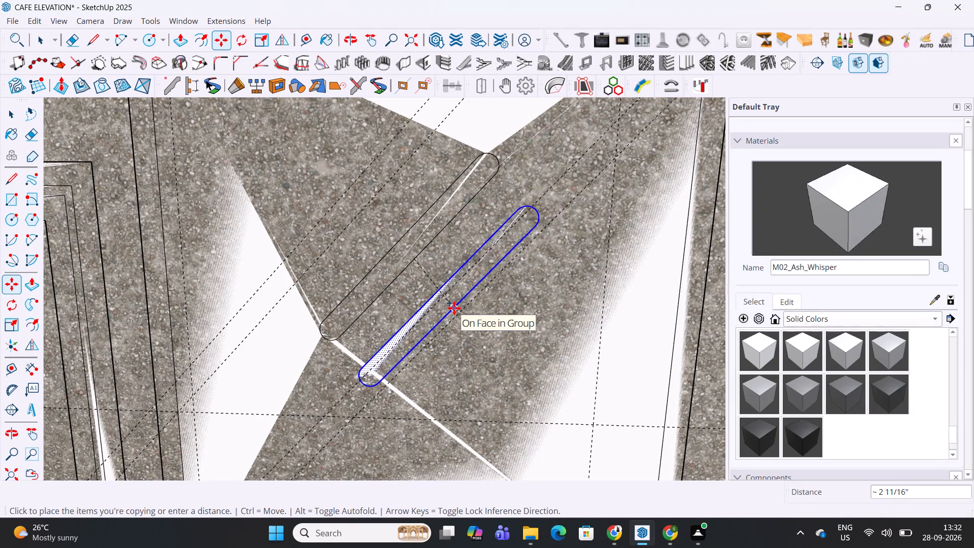
scroll(454, 308, down, 5)
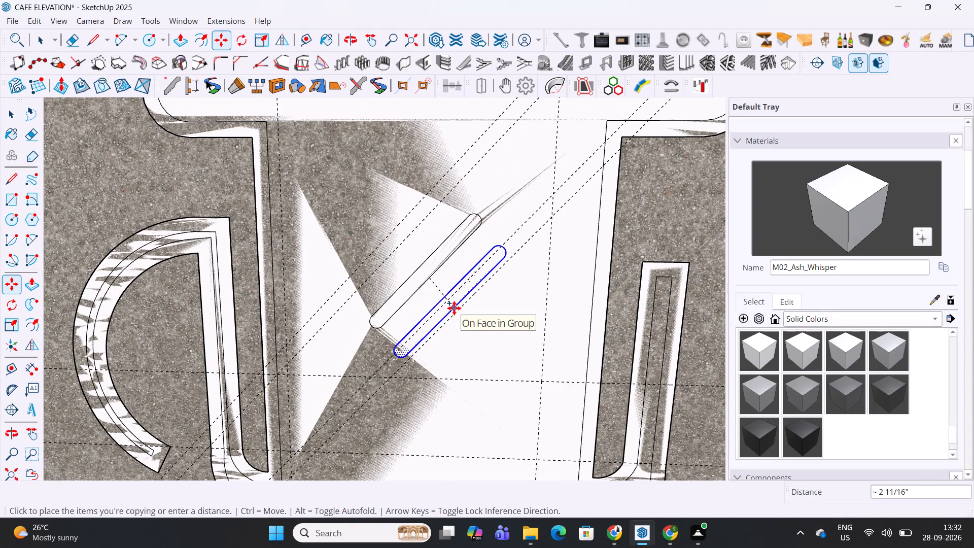
scroll(454, 308, up, 2)
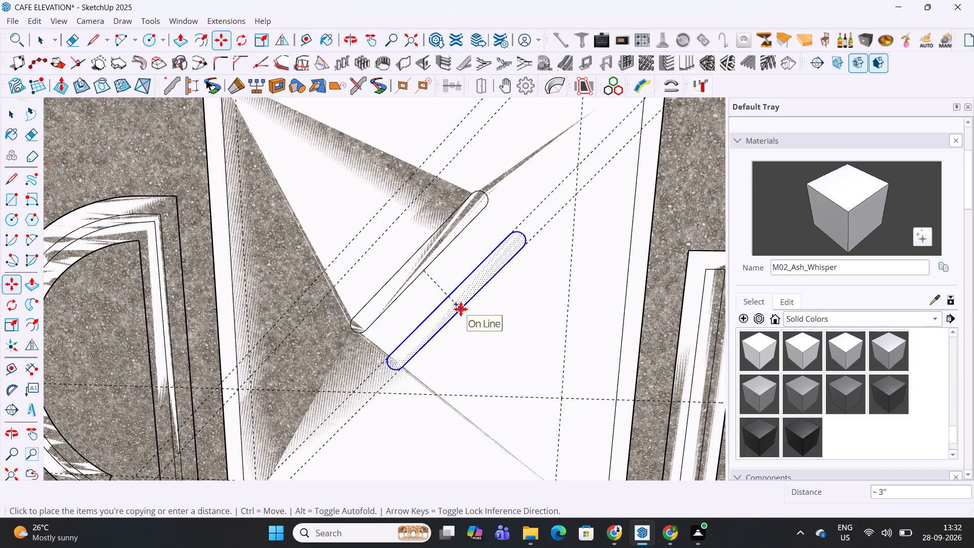
click(461, 309)
click(461, 309)
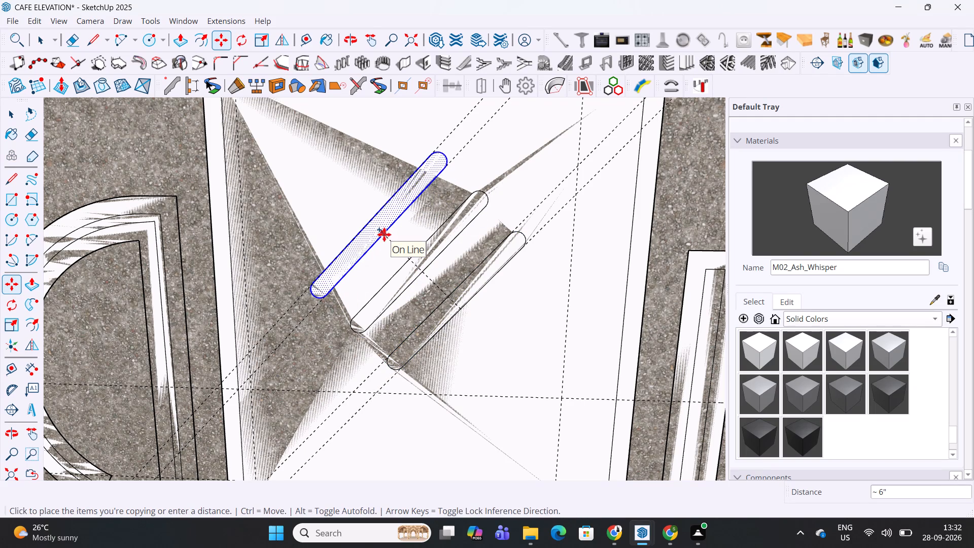
click(384, 234)
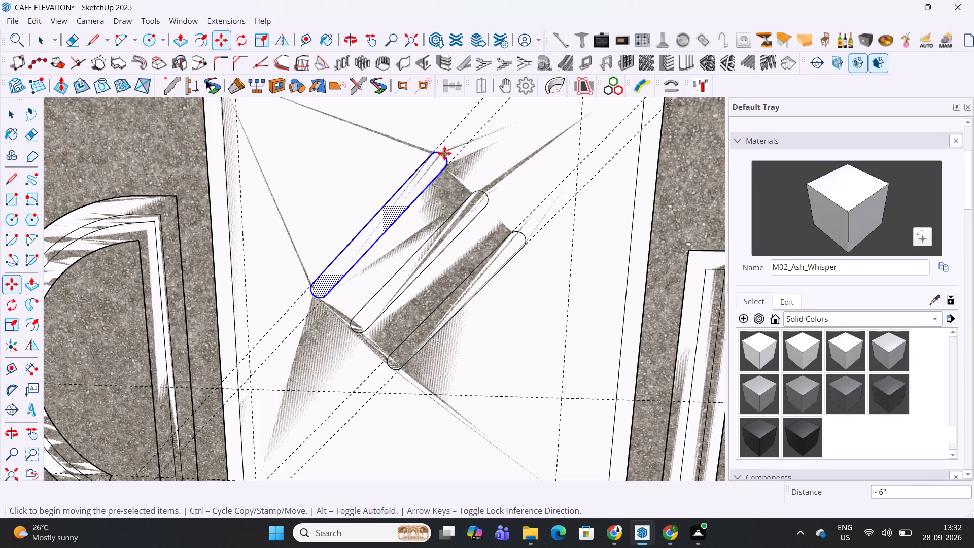
Shorten the upper-left slanted bar by moving the rounded end at each side 2" inward along its length.
key(space)
click(445, 155)
key(m)
click(441, 172)
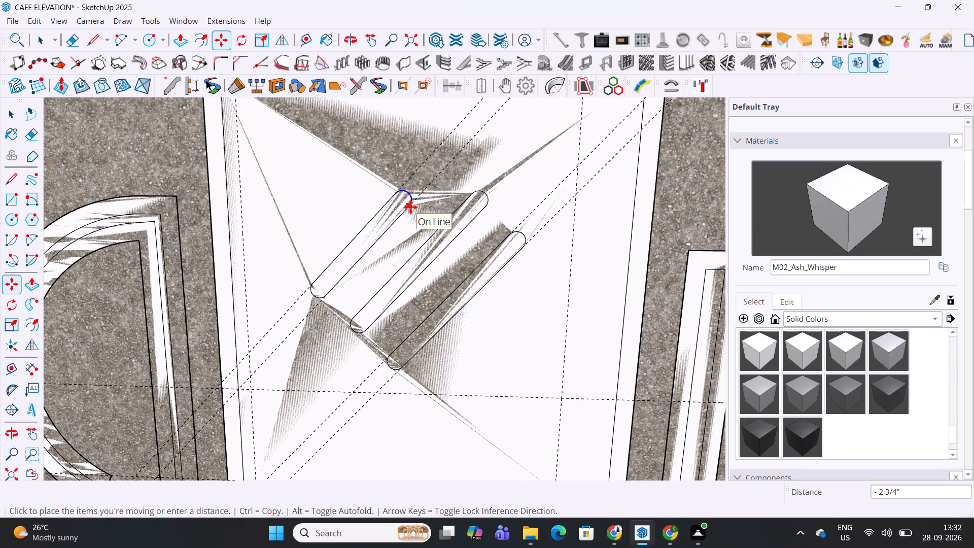
key(2)
key(Return)
key(space)
click(315, 297)
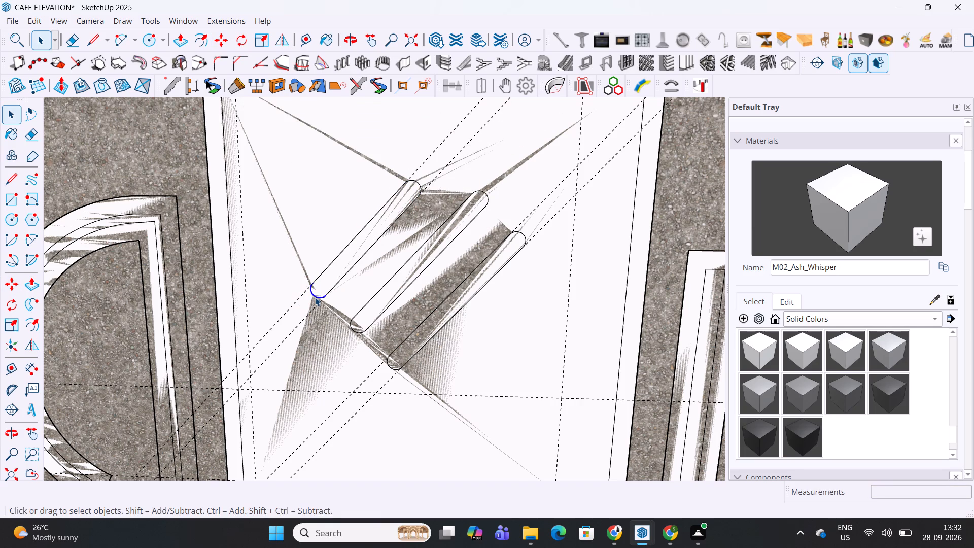
key(m)
click(331, 264)
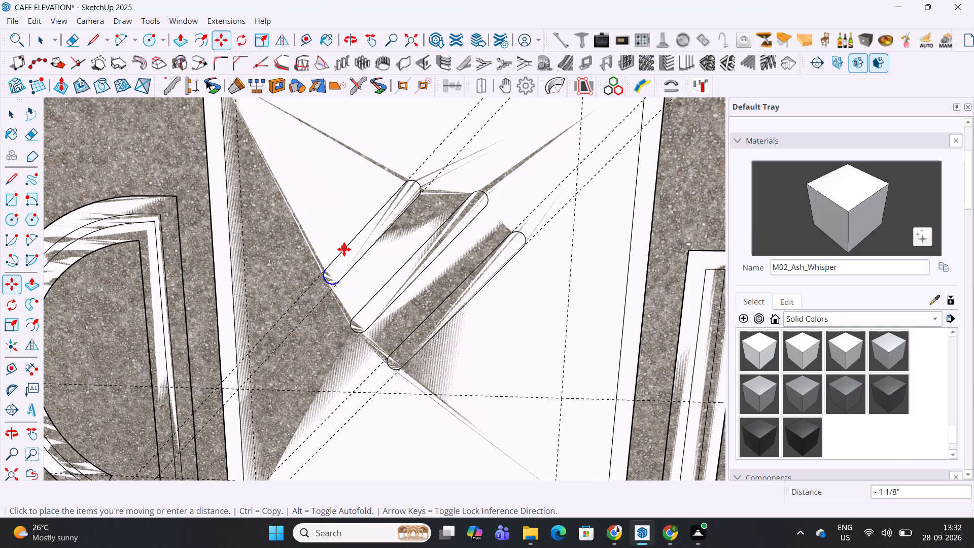
key(2)
key(Return)
key(space)
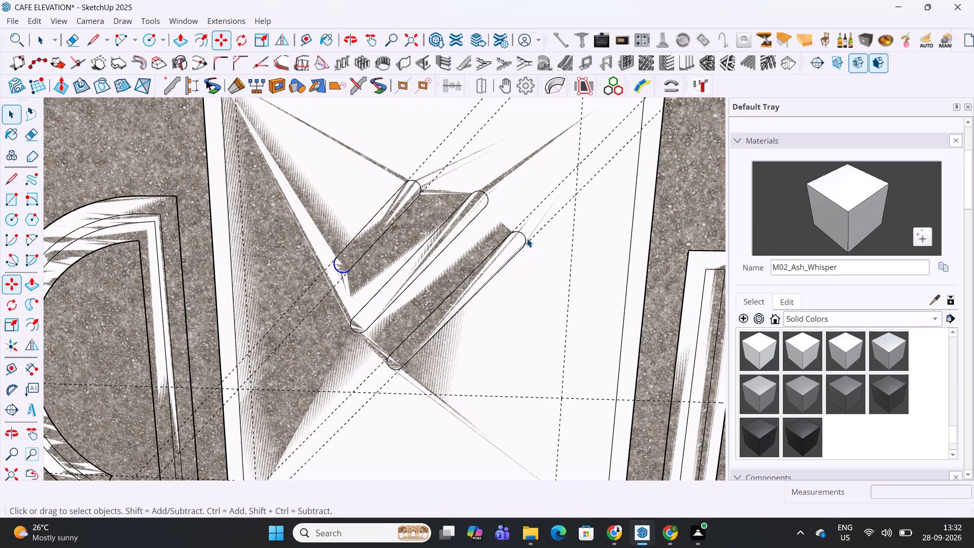
Shorten the lower-right slanted bar by moving both of its rounded ends 2" inward along its length.
click(525, 236)
key(m)
click(500, 246)
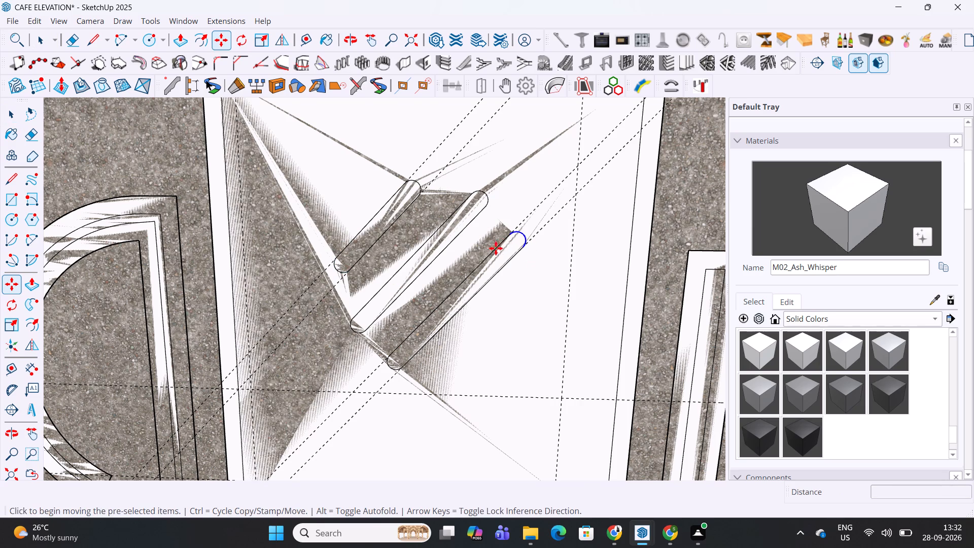
key(2)
key(Return)
key(space)
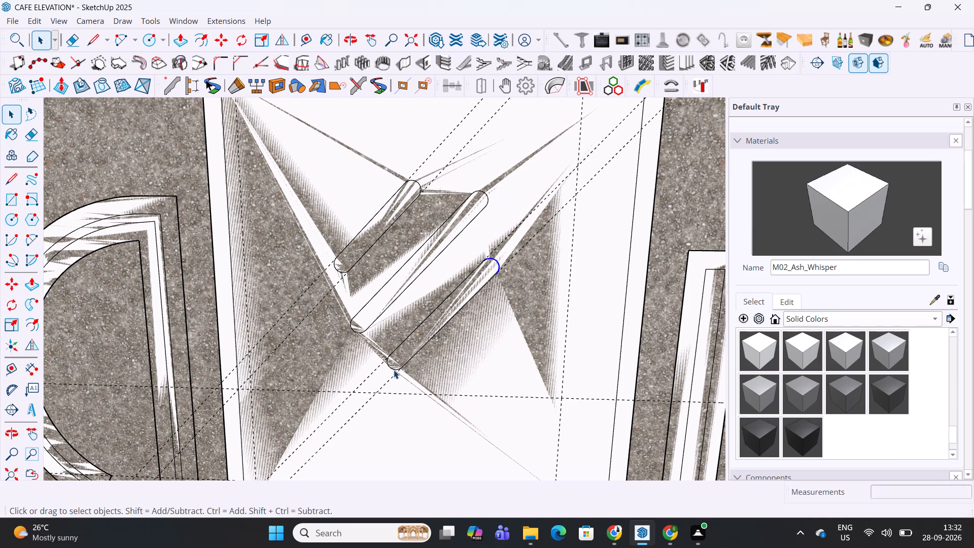
click(393, 370)
key(m)
click(411, 330)
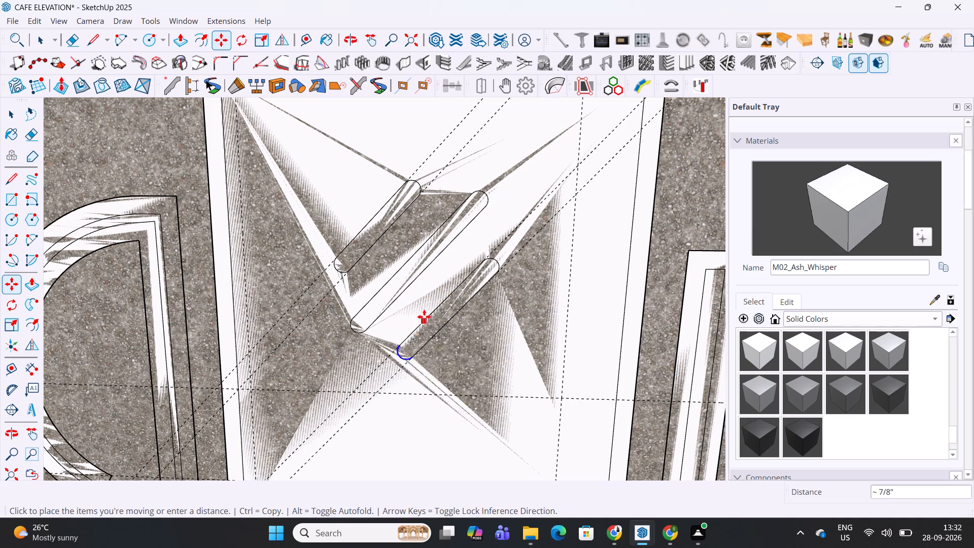
key(2)
key(Return)
Delete the cup body's inner face around the three slanted bars.
scroll(484, 271, down, 5)
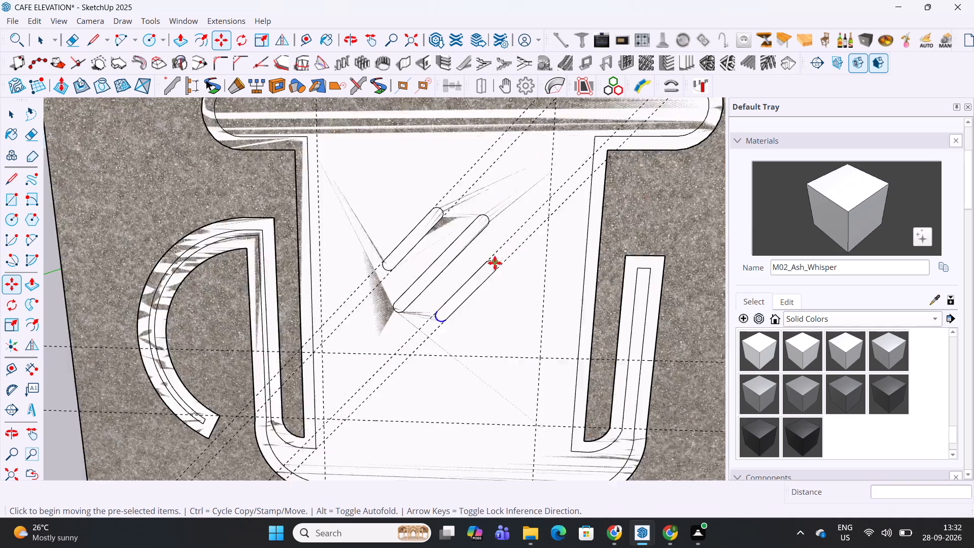
scroll(495, 263, down, 3)
key(space)
click(508, 293)
key(Delete)
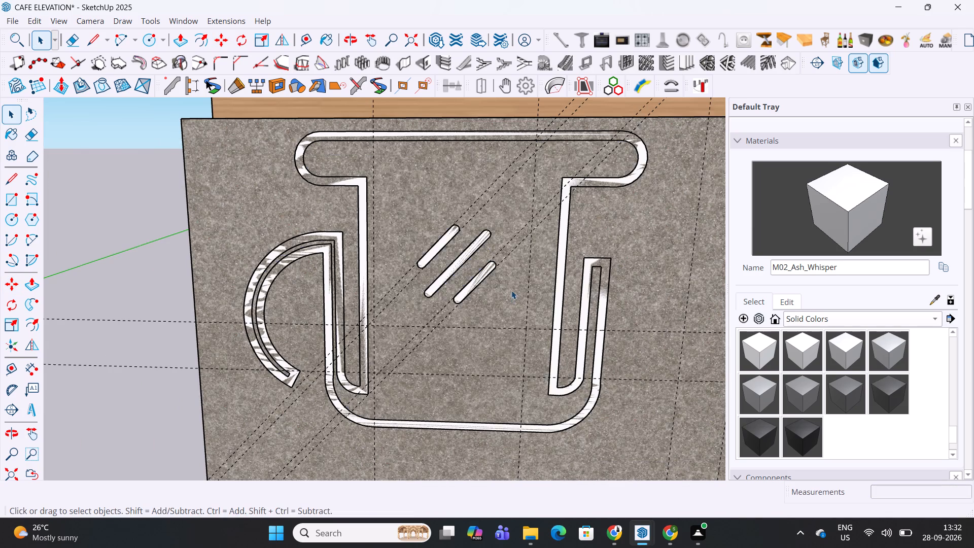
Compare the modelled cup logo on the facade with the logo in the reference image.
scroll(516, 282, down, 6)
middle_drag(566, 241, 570, 258)
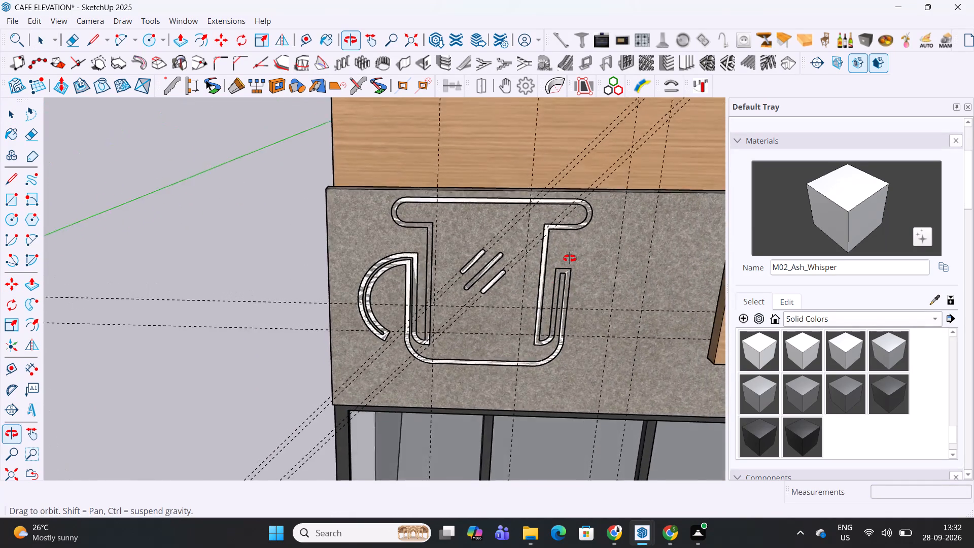
middle_drag(570, 258, 553, 197)
scroll(553, 197, down, 7)
shift+middle_drag(534, 207, 832, 199)
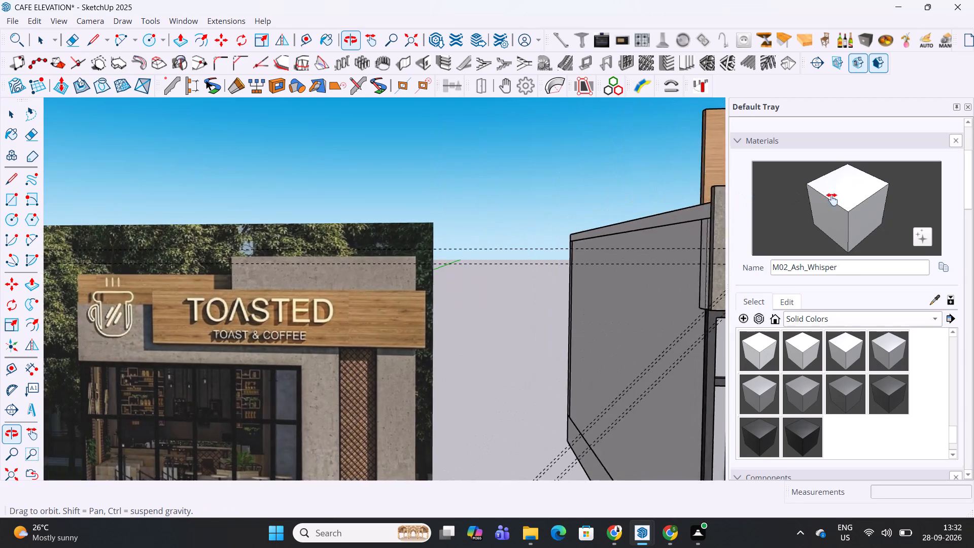
shift+middle_drag(832, 199, 588, 245)
scroll(588, 245, down, 5)
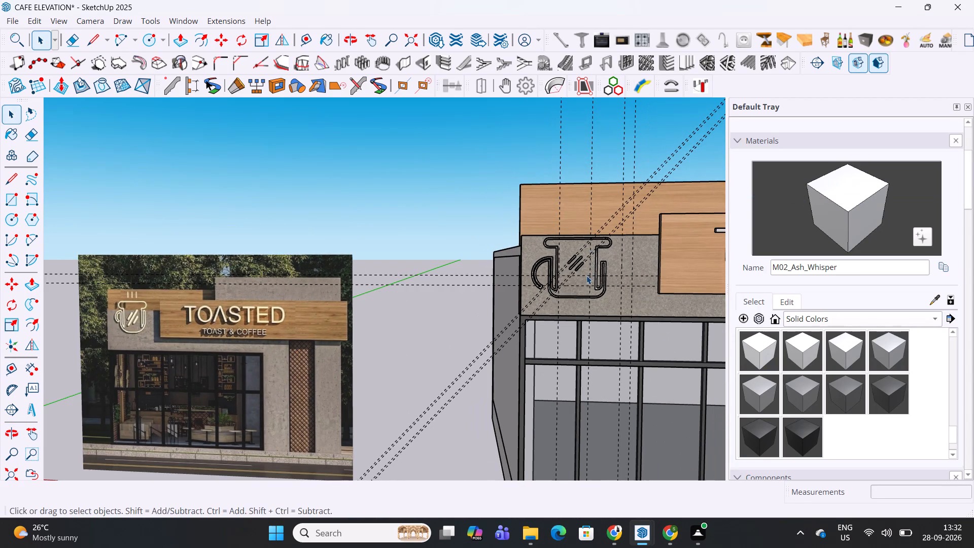
shift+middle_drag(585, 277, 578, 279)
scroll(575, 287, up, 1)
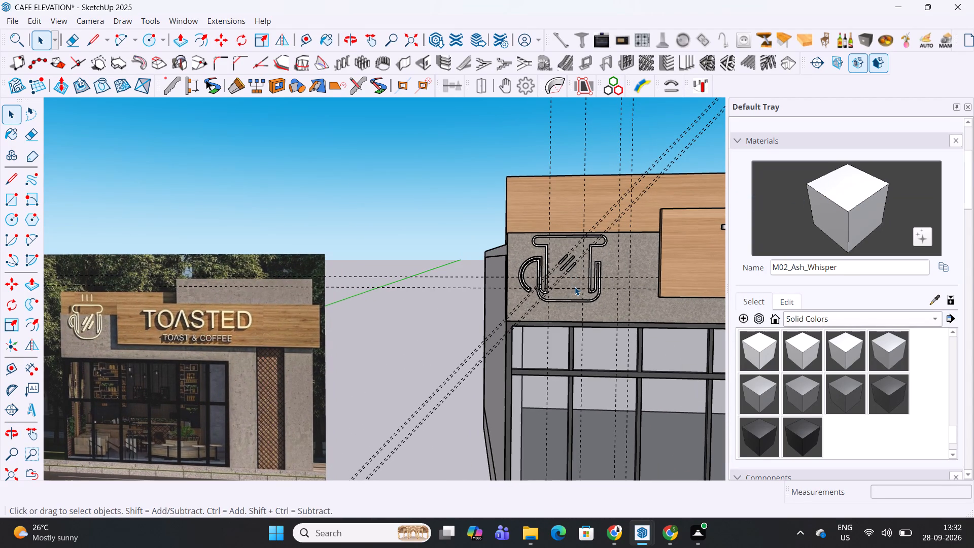
scroll(575, 287, down, 3)
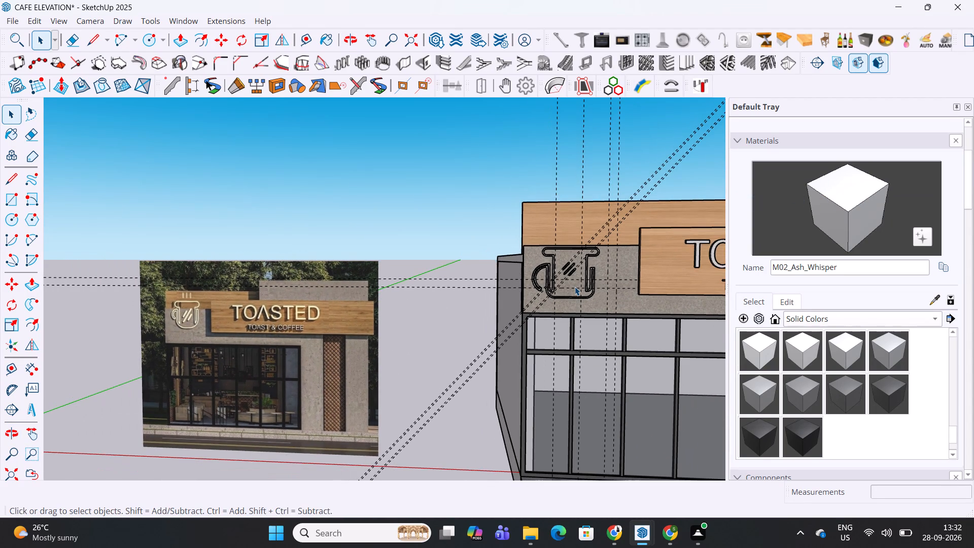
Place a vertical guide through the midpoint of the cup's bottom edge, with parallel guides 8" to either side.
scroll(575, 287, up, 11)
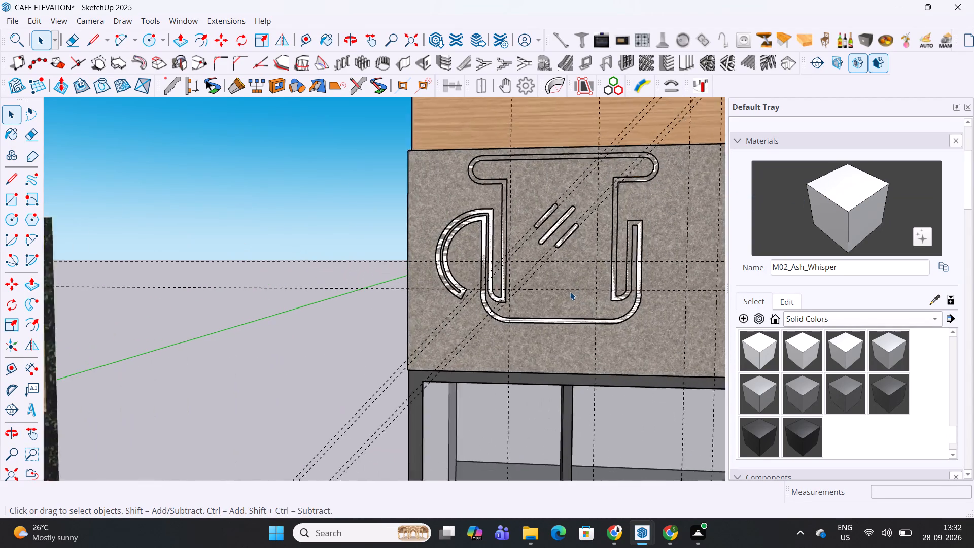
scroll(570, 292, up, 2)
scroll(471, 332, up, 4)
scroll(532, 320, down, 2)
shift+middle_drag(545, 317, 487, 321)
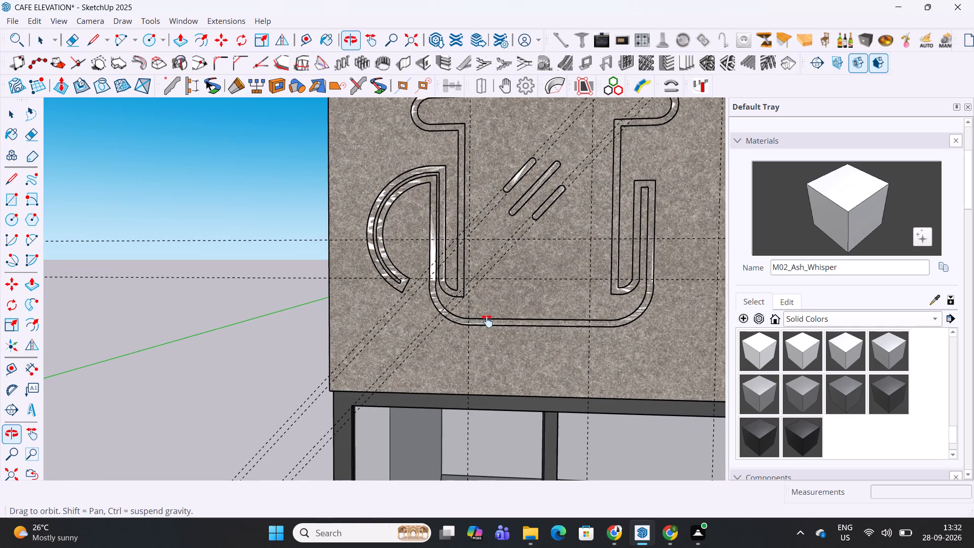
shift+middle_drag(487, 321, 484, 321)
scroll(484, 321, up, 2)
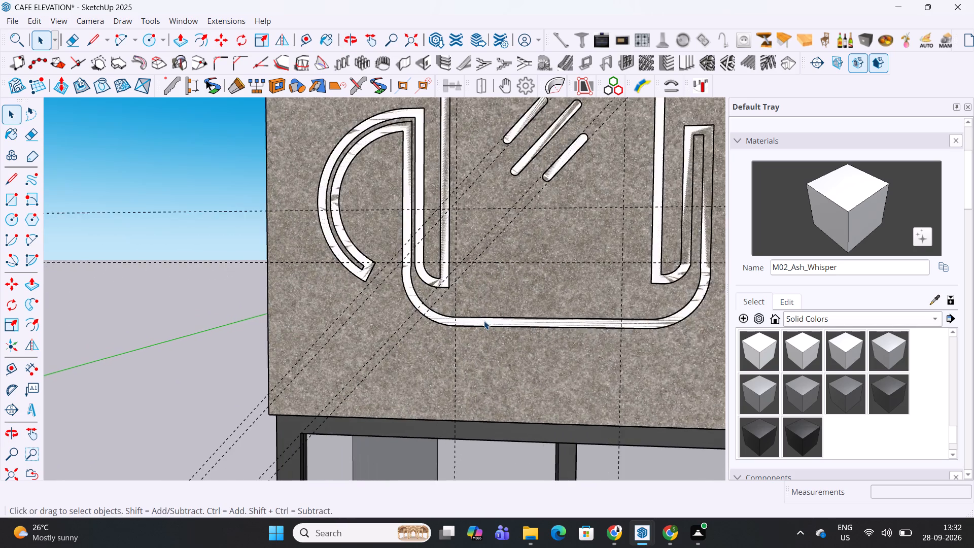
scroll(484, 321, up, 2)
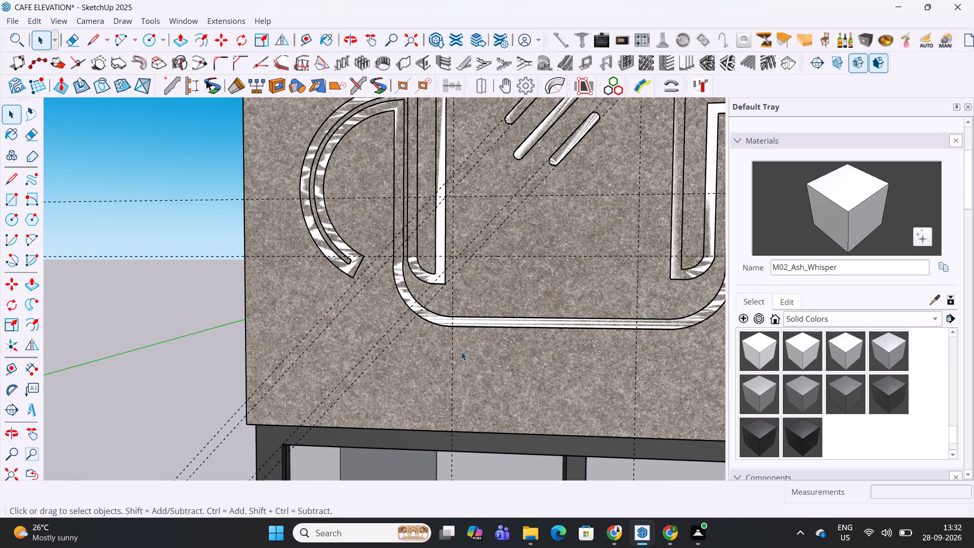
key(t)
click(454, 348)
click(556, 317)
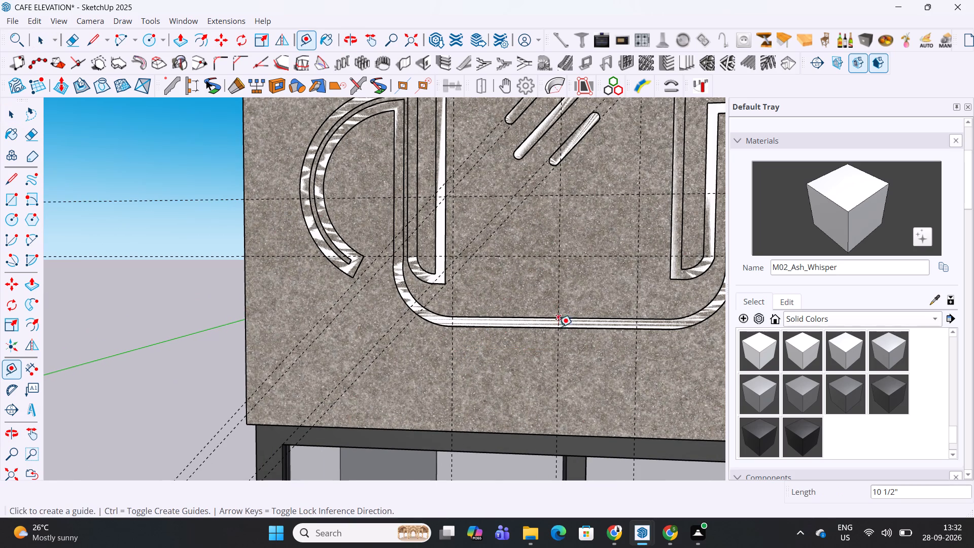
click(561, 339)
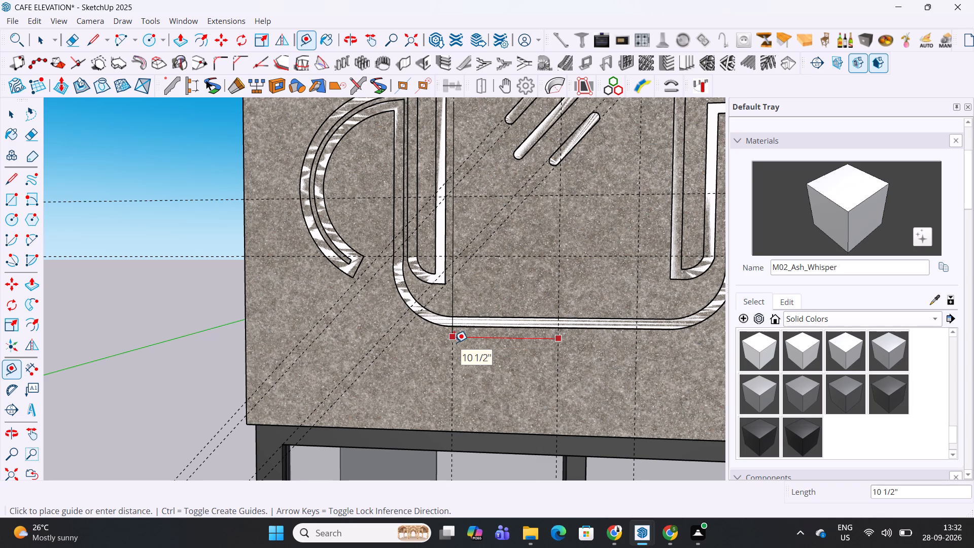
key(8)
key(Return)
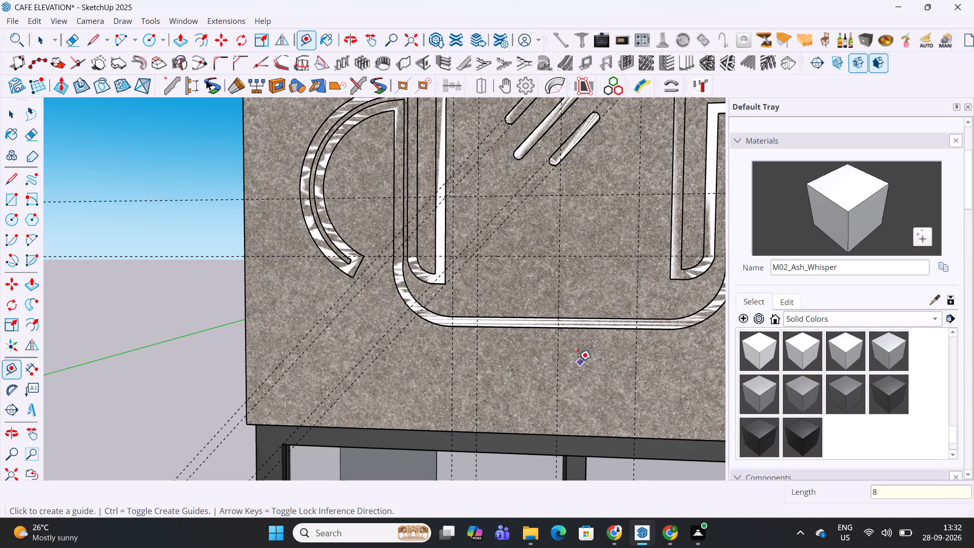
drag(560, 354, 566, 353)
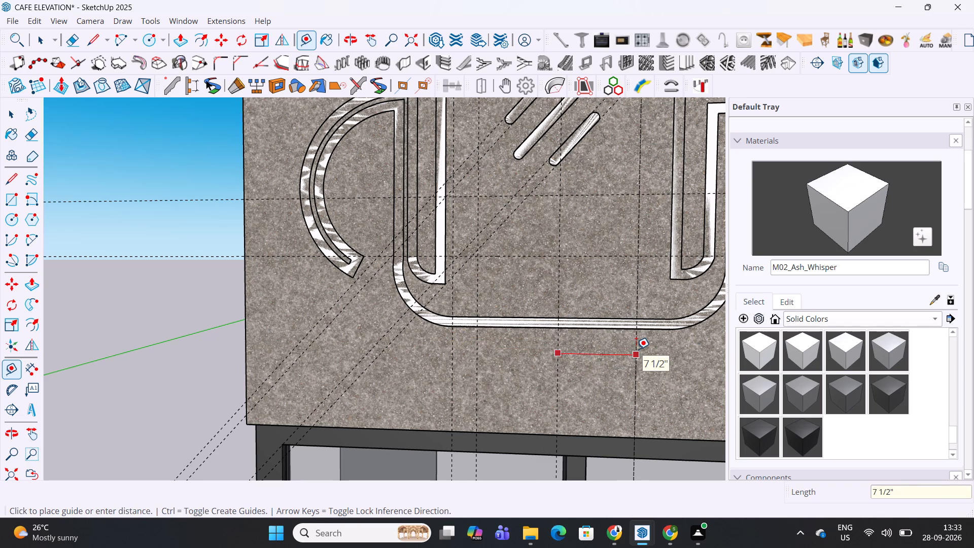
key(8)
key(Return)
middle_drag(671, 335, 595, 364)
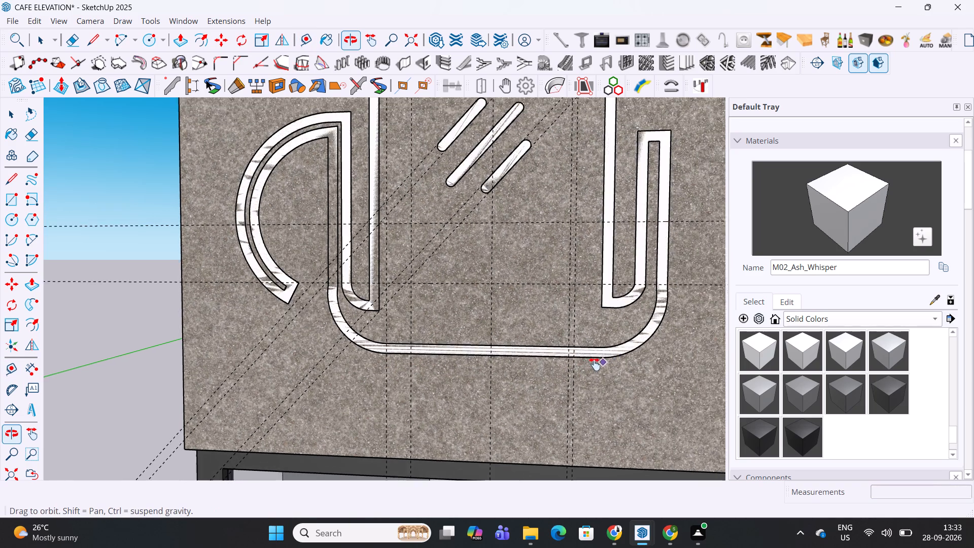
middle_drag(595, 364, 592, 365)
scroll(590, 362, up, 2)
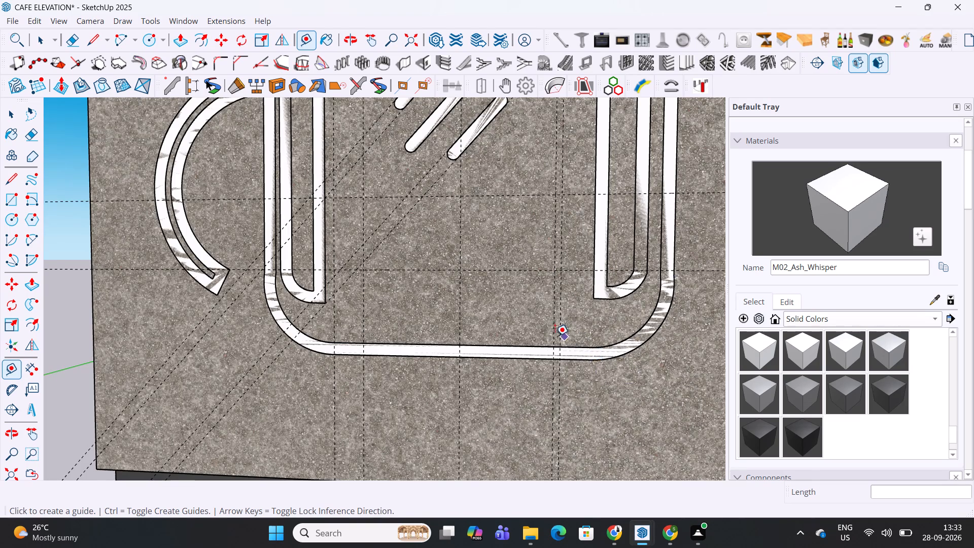
Delete all guides in the model.
scroll(537, 335, down, 12)
key(space)
click(37, 23)
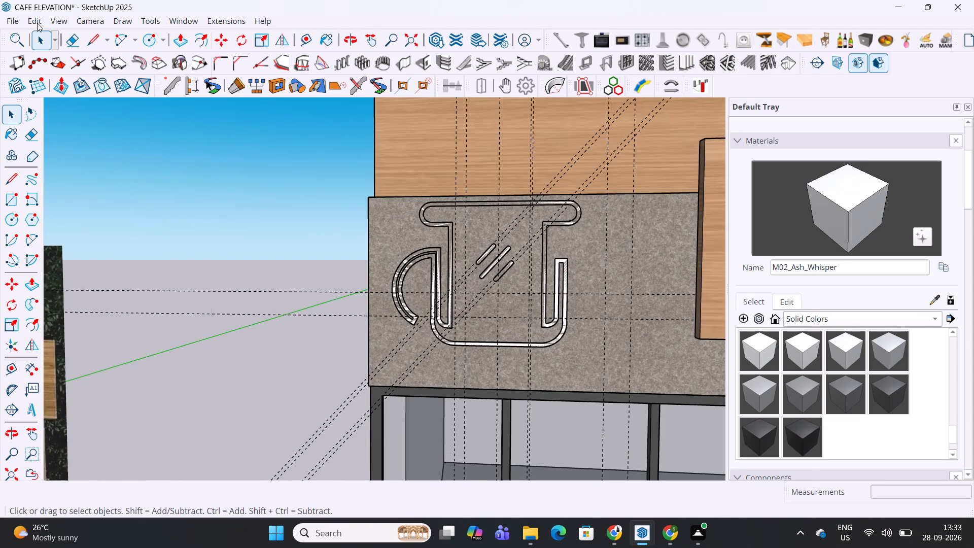
click(68, 151)
Place a vertical guide about 11 1/4" from the cup body's left inner edge, through the bottom's midpoint, plus guides 8" to either side.
scroll(536, 334, up, 4)
scroll(485, 311, up, 1)
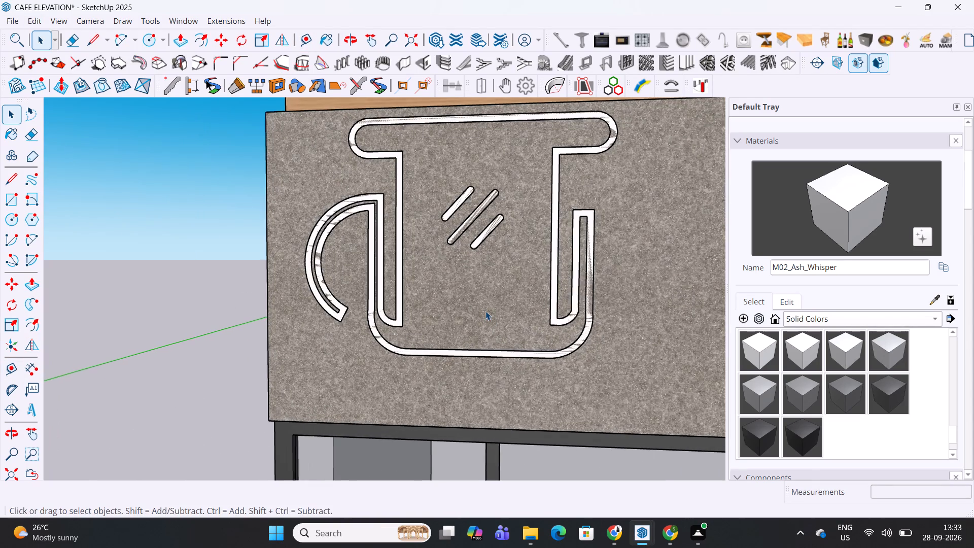
scroll(485, 311, up, 1)
key(t)
click(392, 269)
click(473, 355)
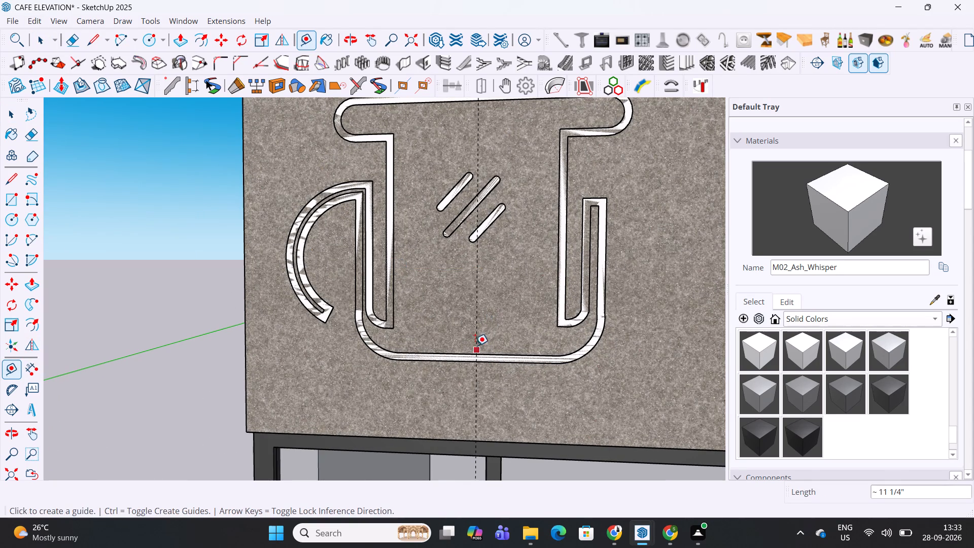
click(474, 336)
key(8)
key(Return)
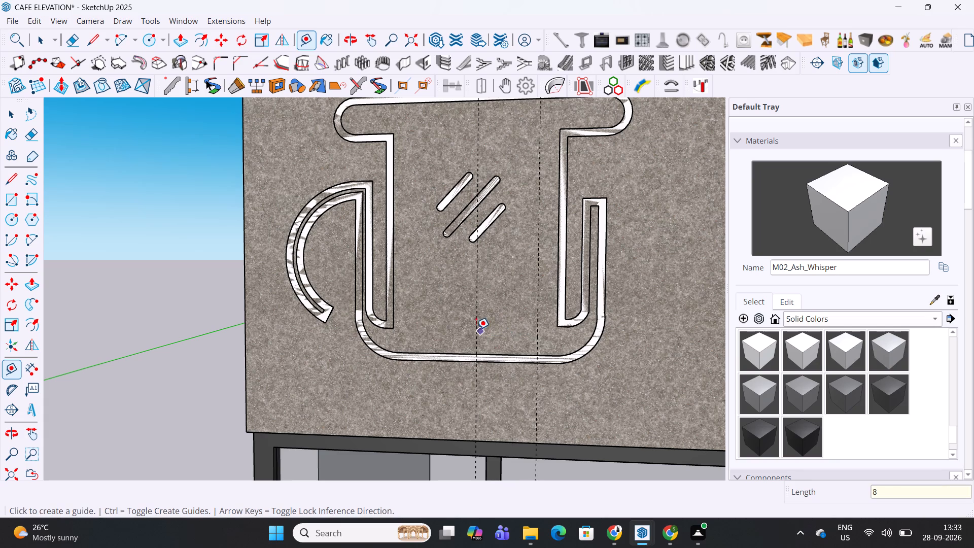
click(476, 327)
key(8)
key(Return)
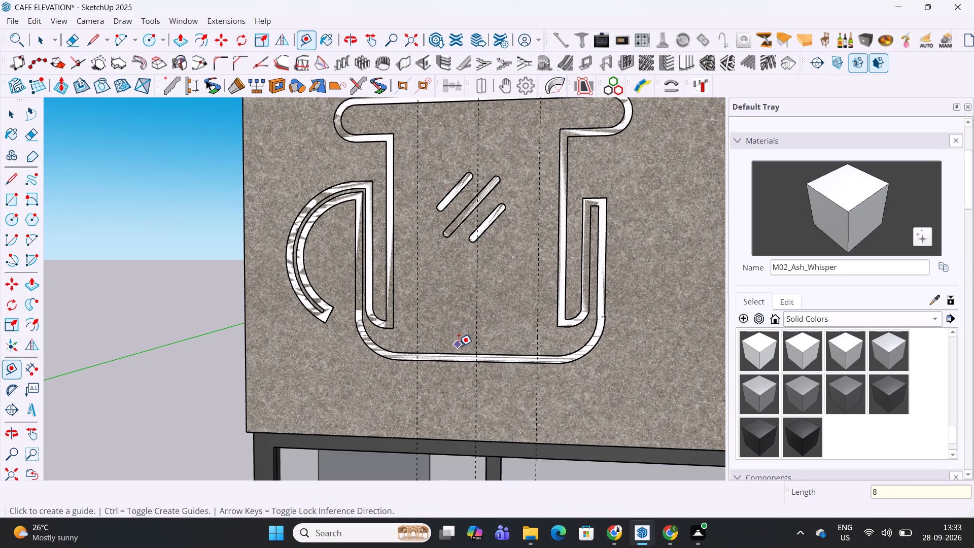
Place a horizontal guide parallel to the cup's bottom edge, through the upper end of the lower-left inner corner curve.
middle_drag(467, 348, 485, 352)
scroll(367, 337, up, 2)
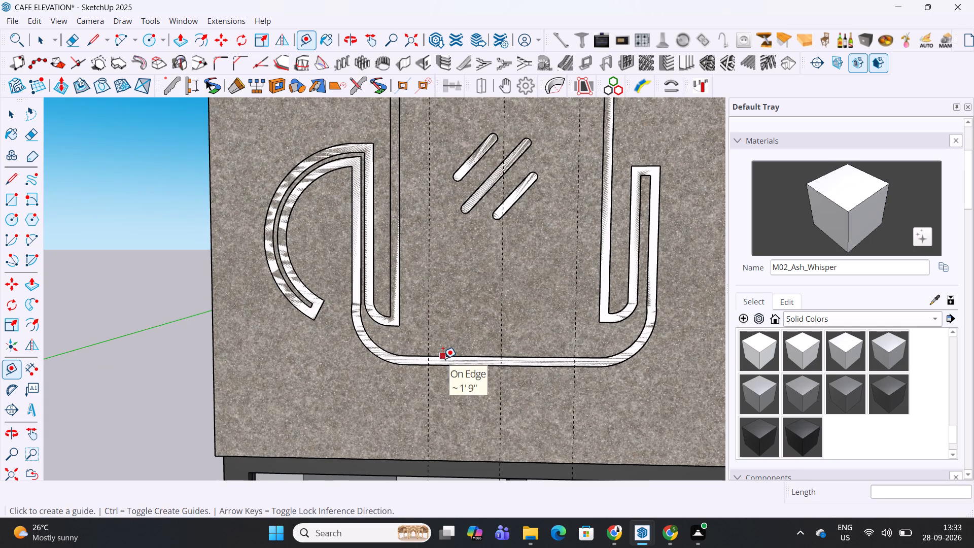
click(443, 359)
scroll(361, 315, up, 20)
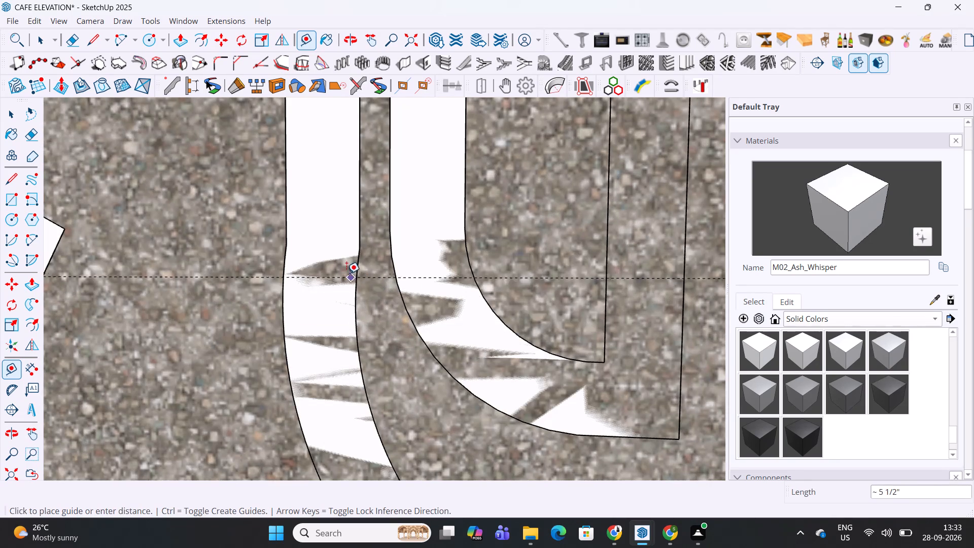
click(357, 250)
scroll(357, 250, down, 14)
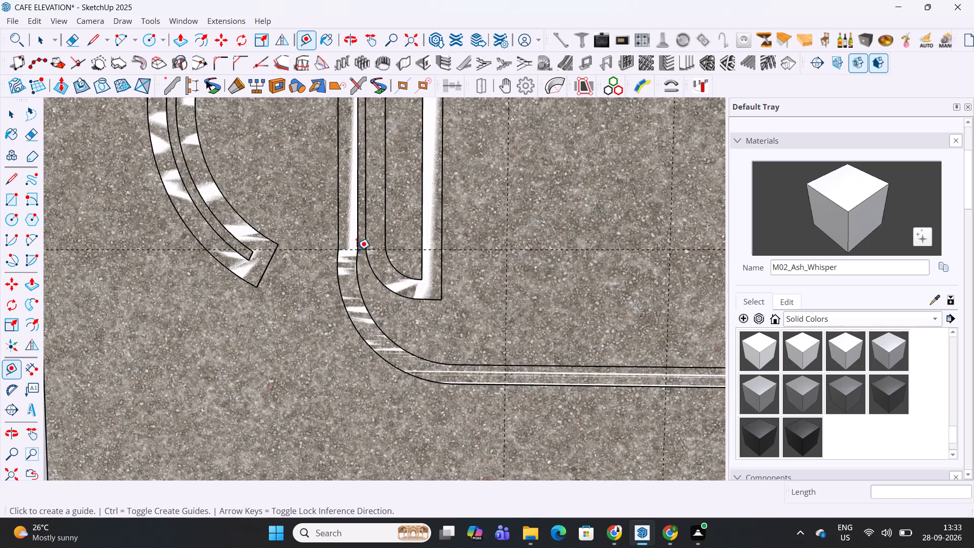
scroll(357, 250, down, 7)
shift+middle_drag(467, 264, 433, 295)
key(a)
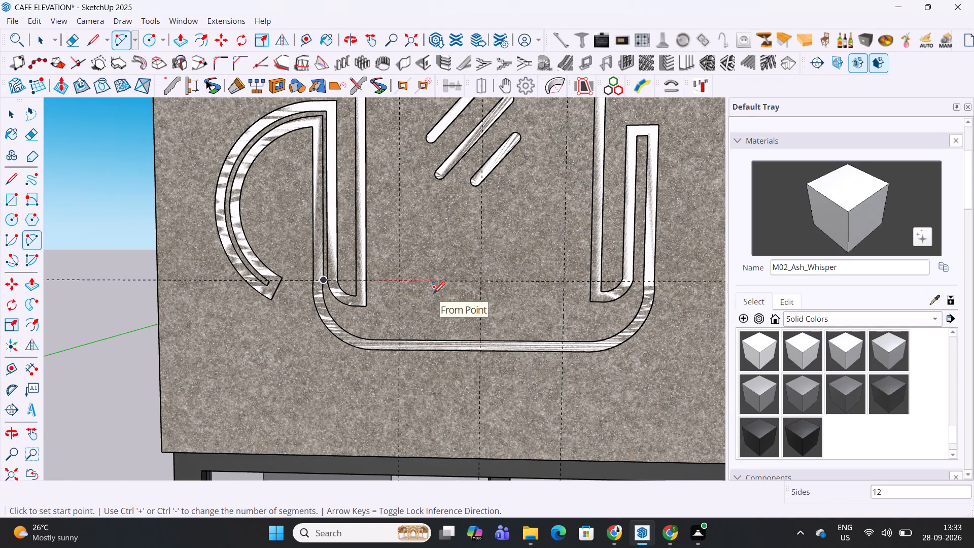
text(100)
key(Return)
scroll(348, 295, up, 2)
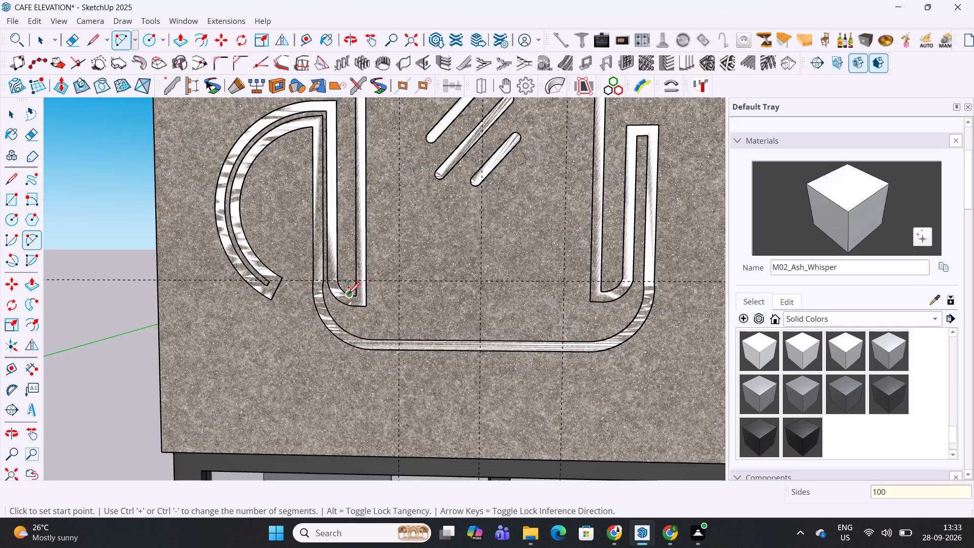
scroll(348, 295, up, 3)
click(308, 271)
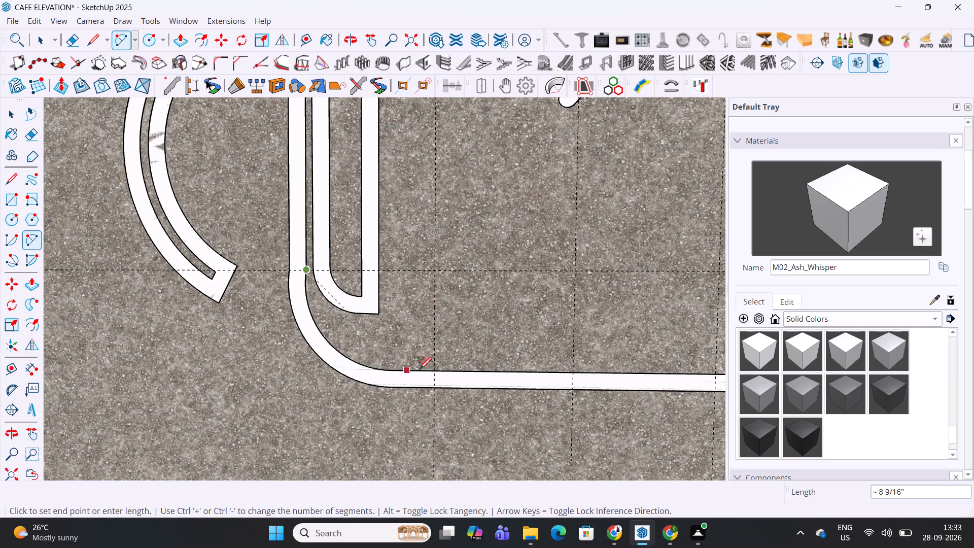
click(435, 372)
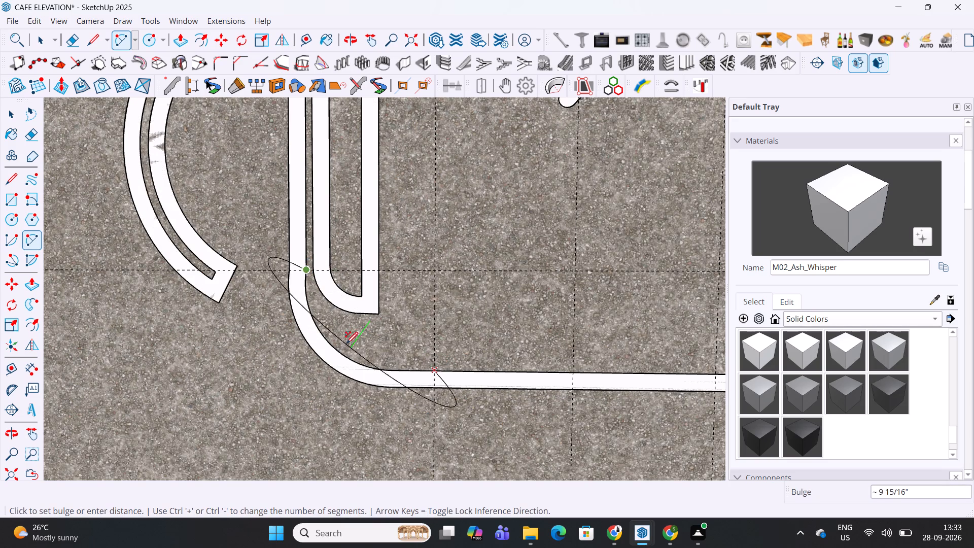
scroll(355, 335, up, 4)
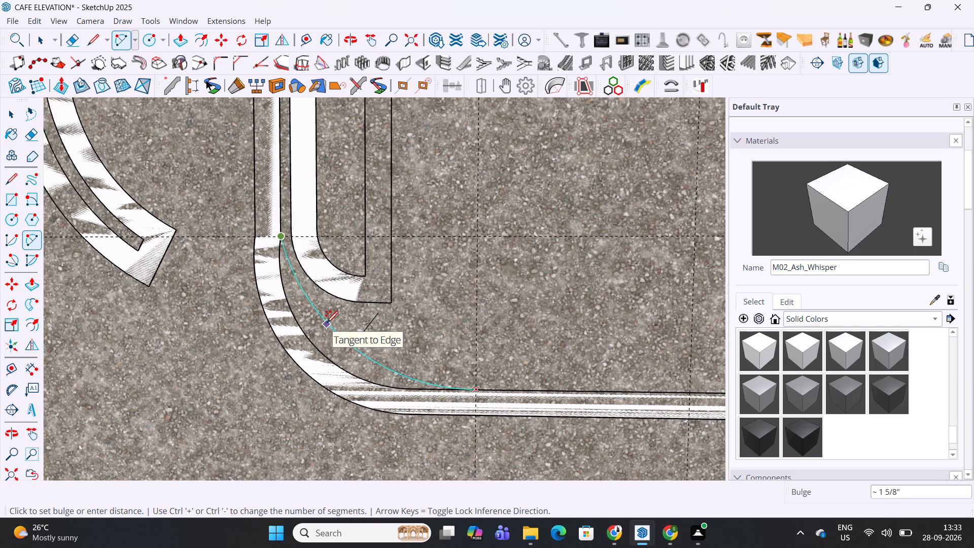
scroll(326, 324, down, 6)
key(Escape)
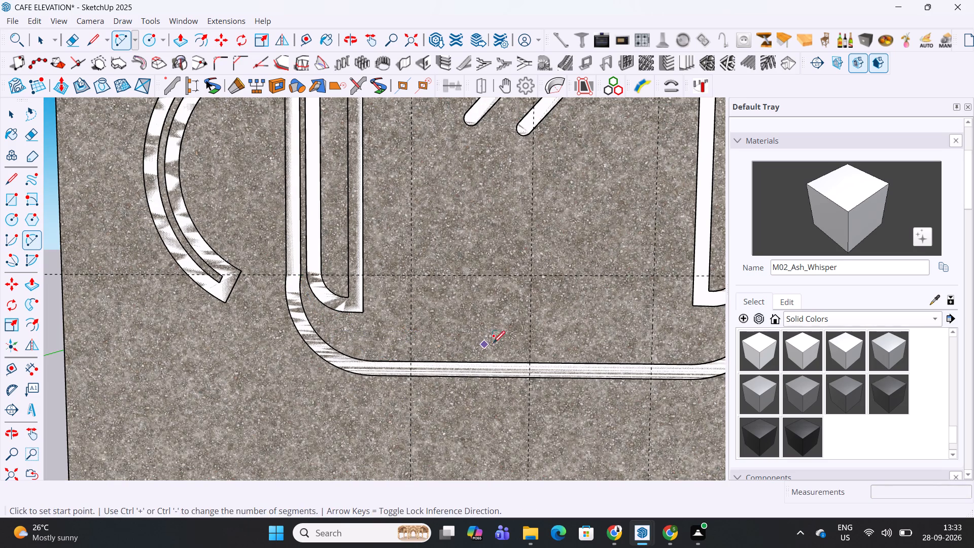
Place vertical guides 6" to either side of the cup's central vertical guide.
key(t)
drag(531, 333, 527, 332)
key(6)
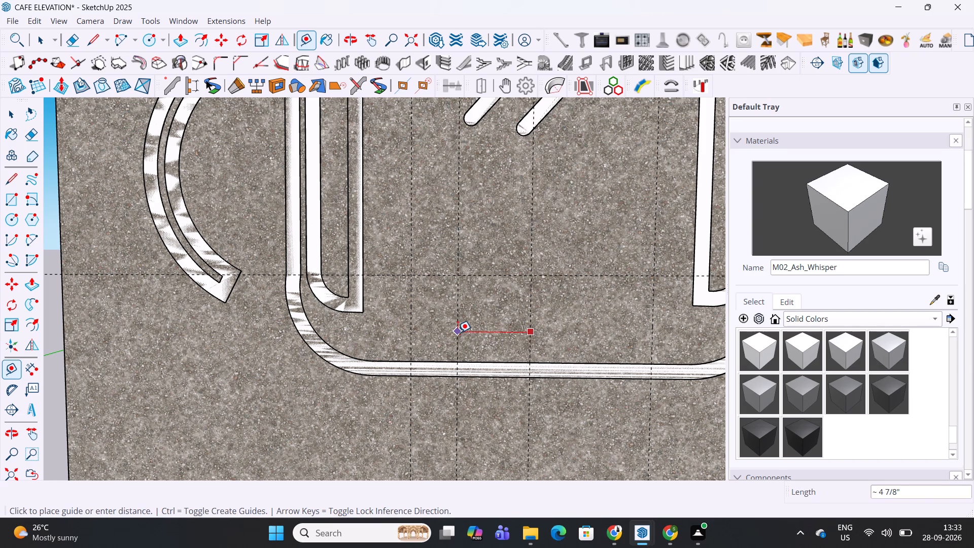
key(Return)
drag(531, 334, 539, 333)
key(6)
key(Return)
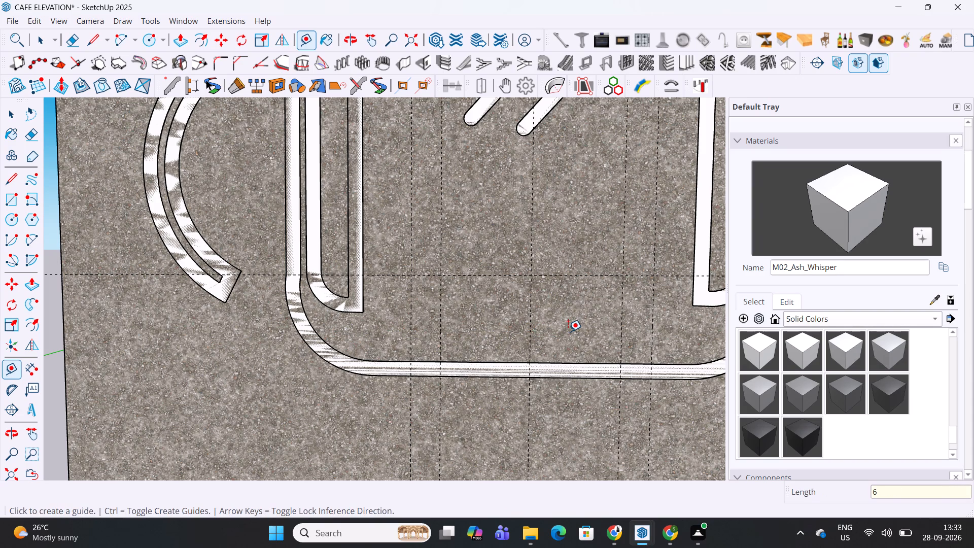
Delete the two outer vertical guides that lie 8" from the cup's central guide.
key(space)
click(652, 337)
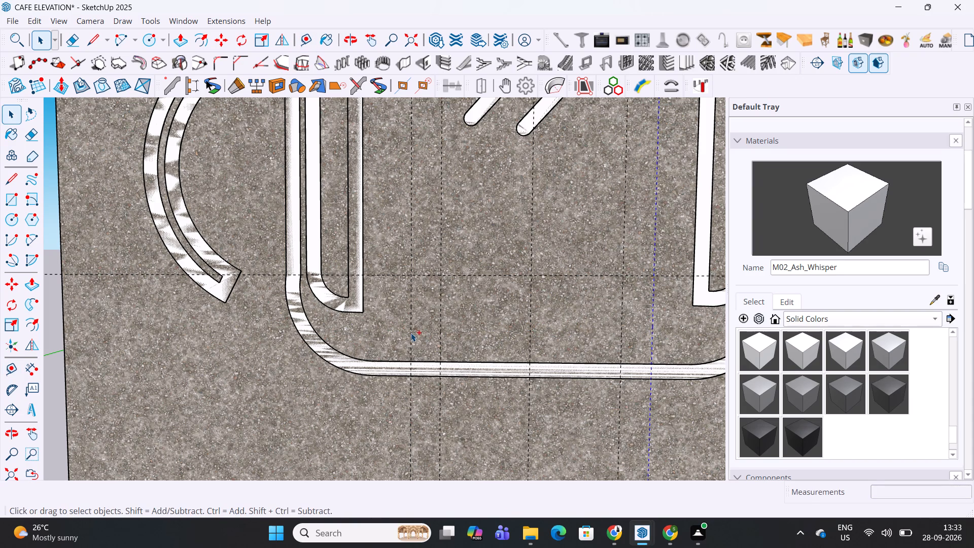
ctrl+click(412, 335)
key(Delete)
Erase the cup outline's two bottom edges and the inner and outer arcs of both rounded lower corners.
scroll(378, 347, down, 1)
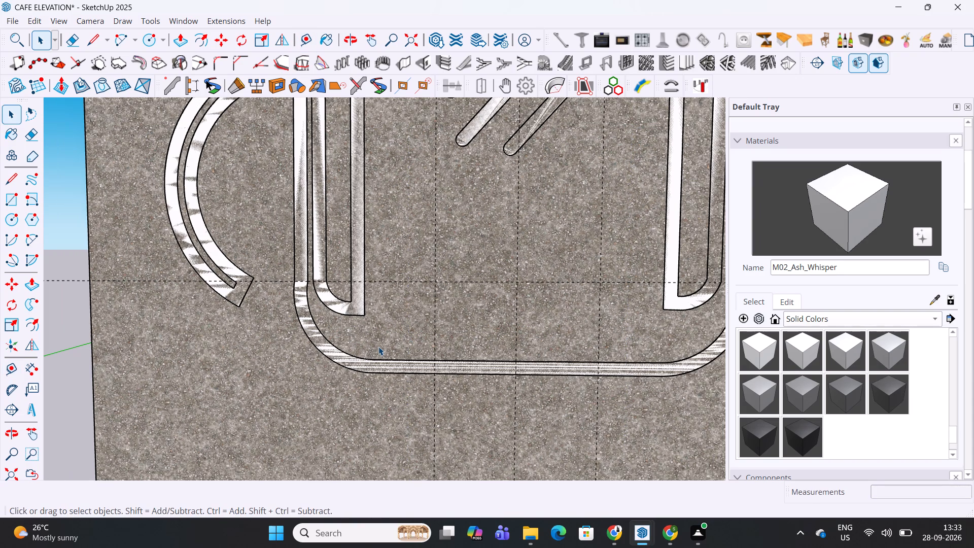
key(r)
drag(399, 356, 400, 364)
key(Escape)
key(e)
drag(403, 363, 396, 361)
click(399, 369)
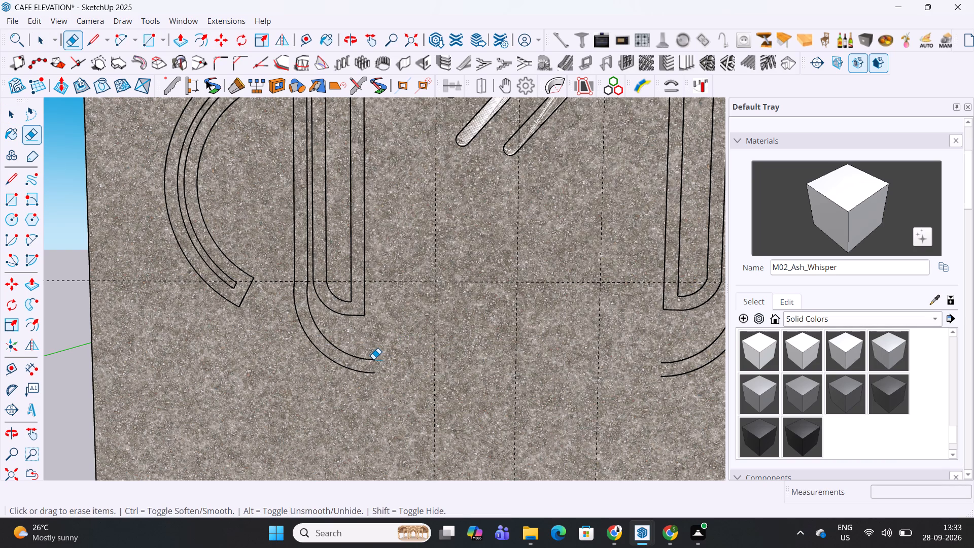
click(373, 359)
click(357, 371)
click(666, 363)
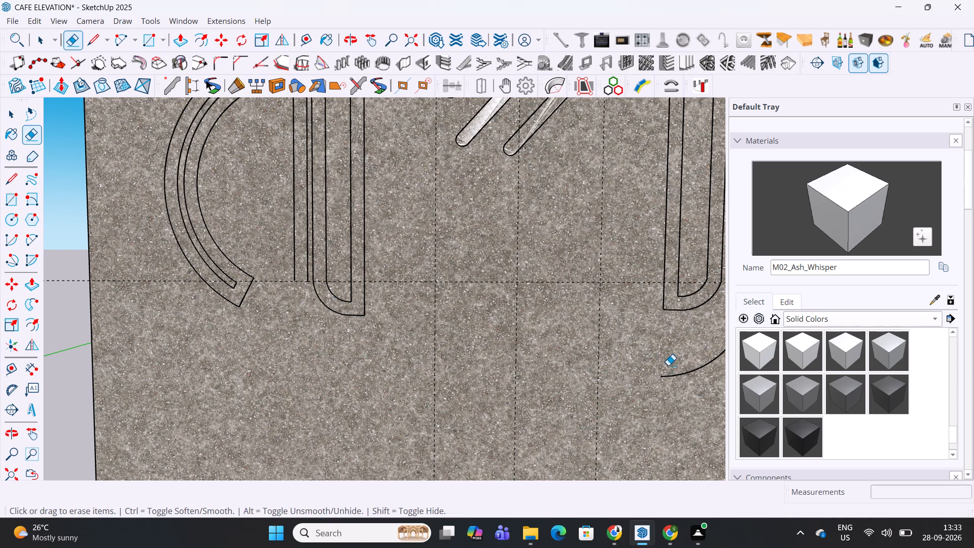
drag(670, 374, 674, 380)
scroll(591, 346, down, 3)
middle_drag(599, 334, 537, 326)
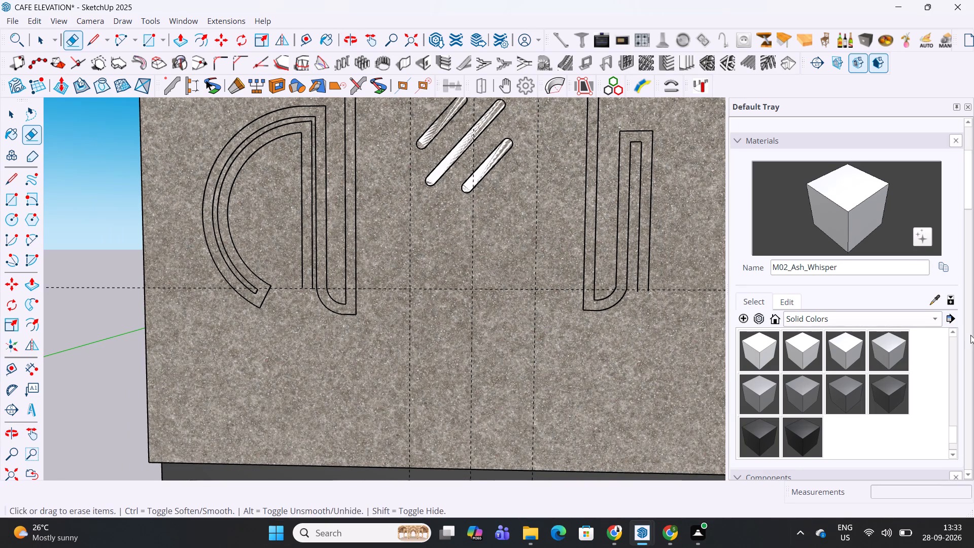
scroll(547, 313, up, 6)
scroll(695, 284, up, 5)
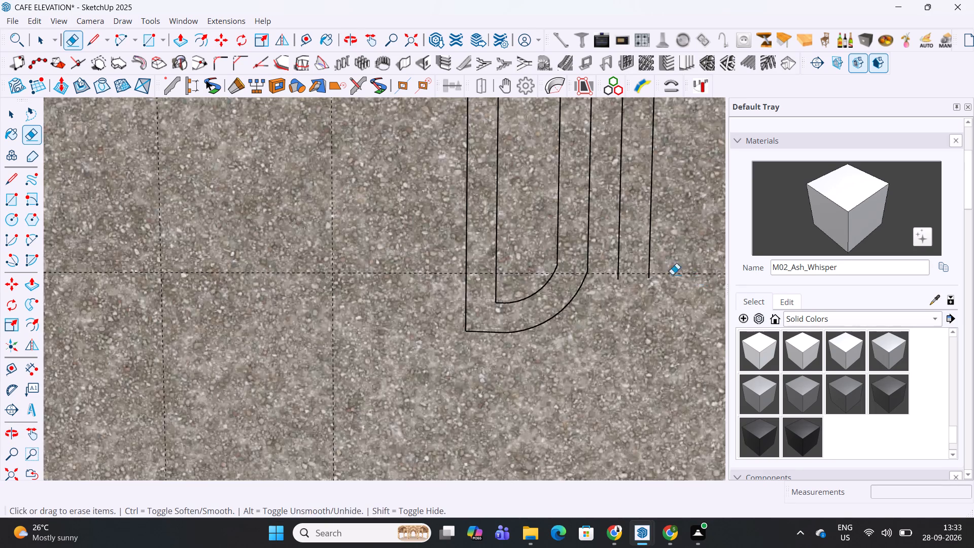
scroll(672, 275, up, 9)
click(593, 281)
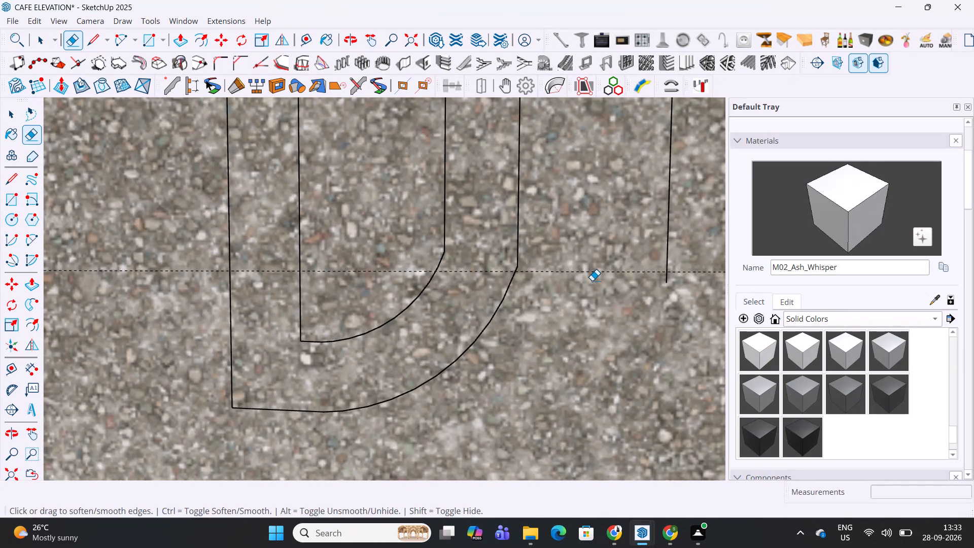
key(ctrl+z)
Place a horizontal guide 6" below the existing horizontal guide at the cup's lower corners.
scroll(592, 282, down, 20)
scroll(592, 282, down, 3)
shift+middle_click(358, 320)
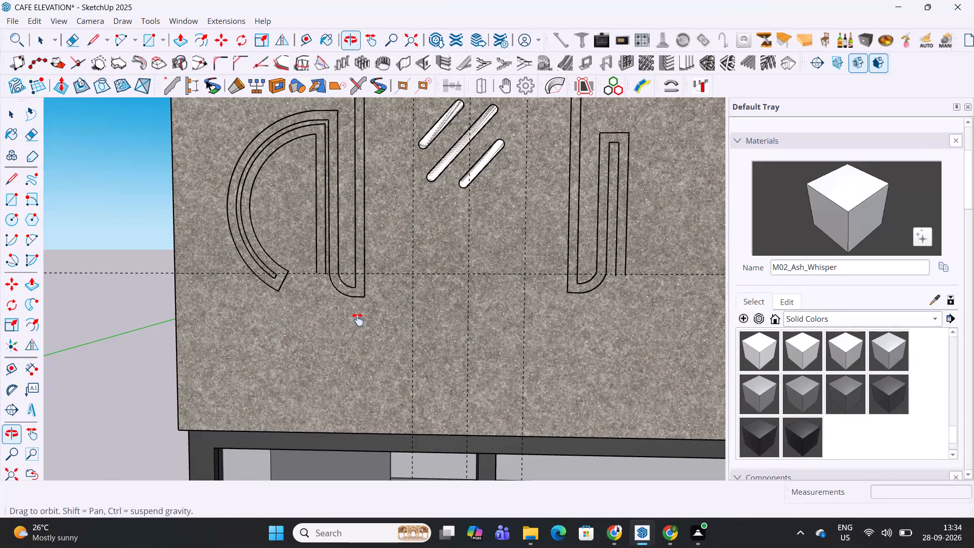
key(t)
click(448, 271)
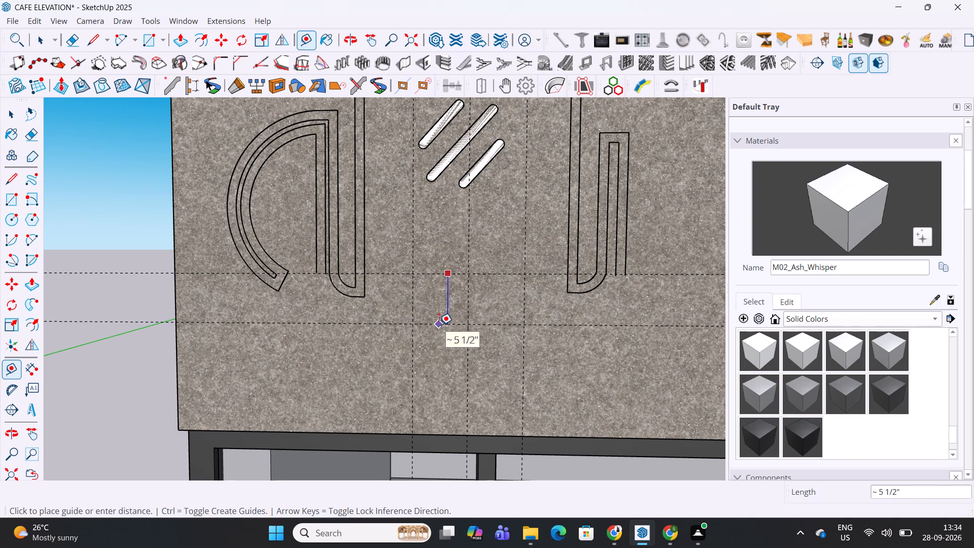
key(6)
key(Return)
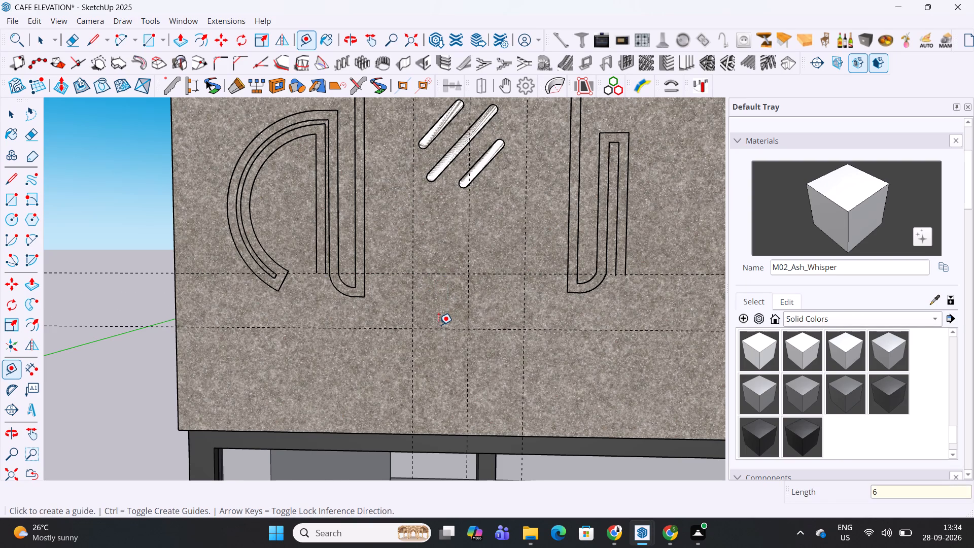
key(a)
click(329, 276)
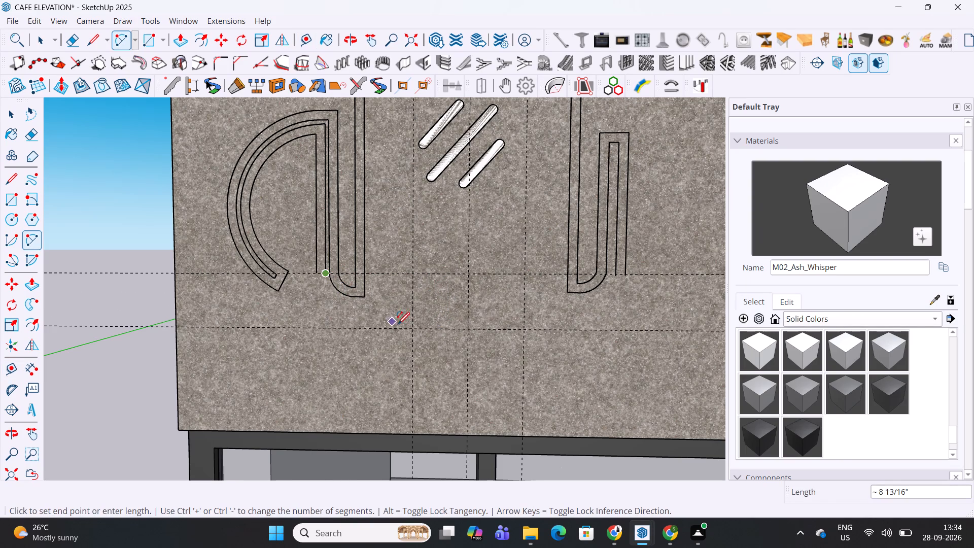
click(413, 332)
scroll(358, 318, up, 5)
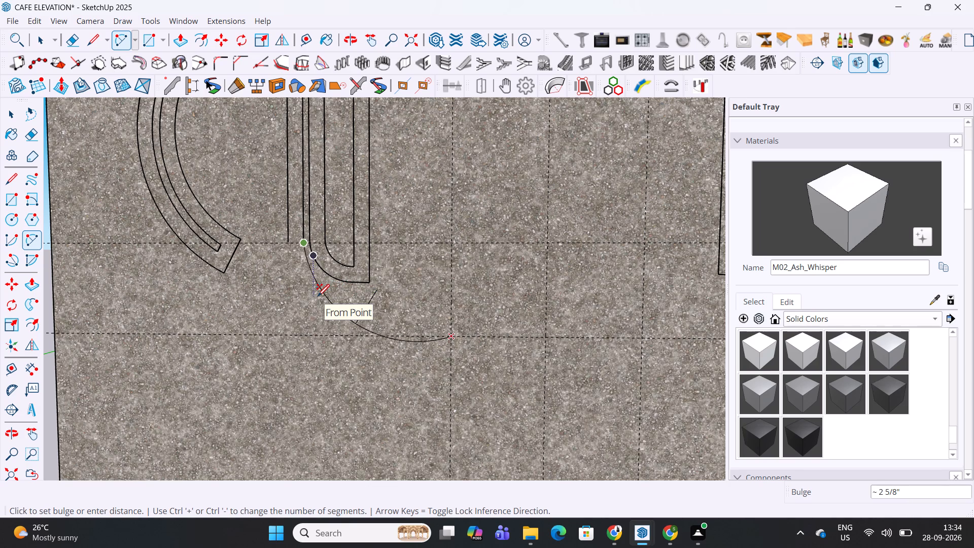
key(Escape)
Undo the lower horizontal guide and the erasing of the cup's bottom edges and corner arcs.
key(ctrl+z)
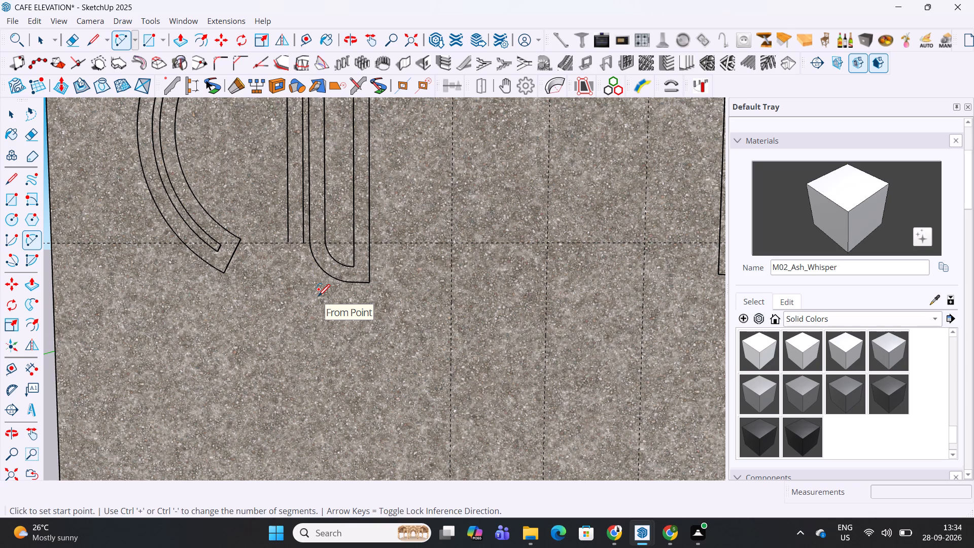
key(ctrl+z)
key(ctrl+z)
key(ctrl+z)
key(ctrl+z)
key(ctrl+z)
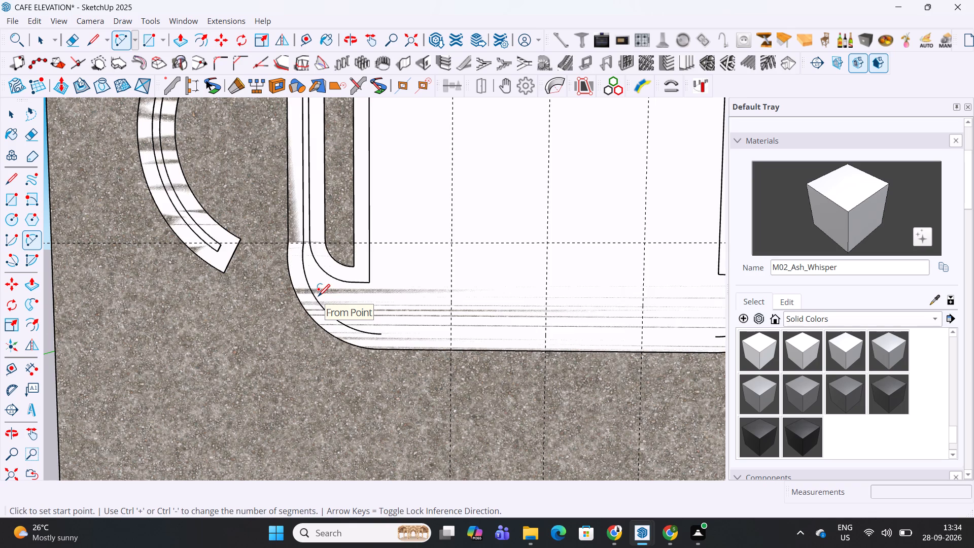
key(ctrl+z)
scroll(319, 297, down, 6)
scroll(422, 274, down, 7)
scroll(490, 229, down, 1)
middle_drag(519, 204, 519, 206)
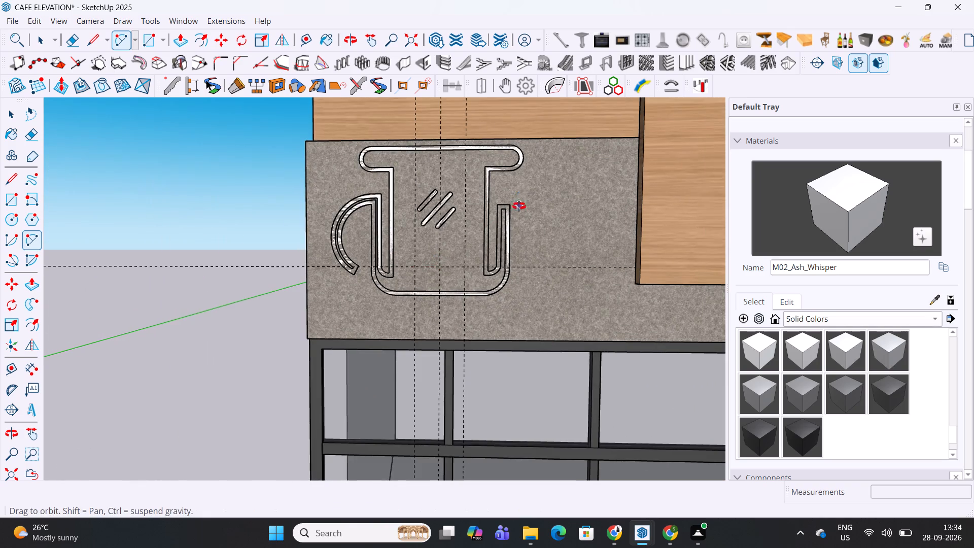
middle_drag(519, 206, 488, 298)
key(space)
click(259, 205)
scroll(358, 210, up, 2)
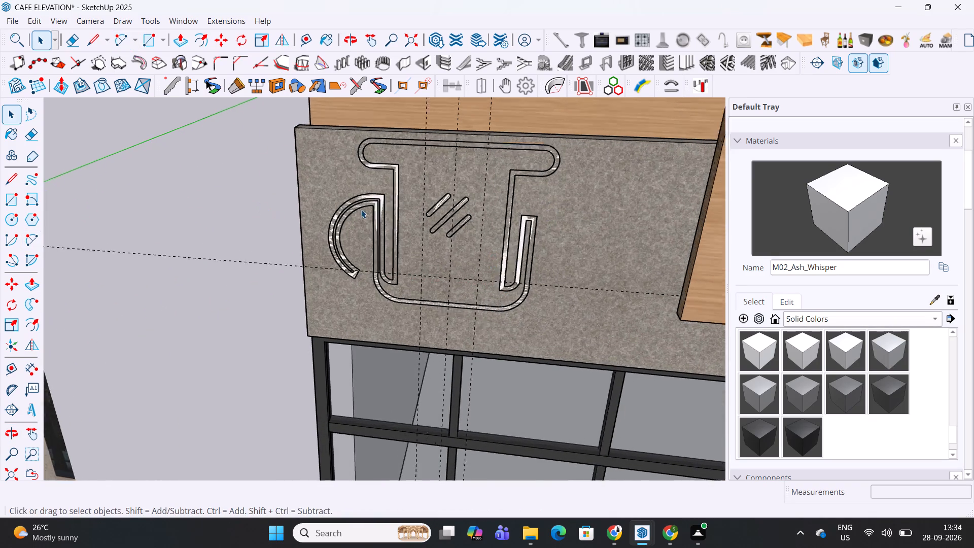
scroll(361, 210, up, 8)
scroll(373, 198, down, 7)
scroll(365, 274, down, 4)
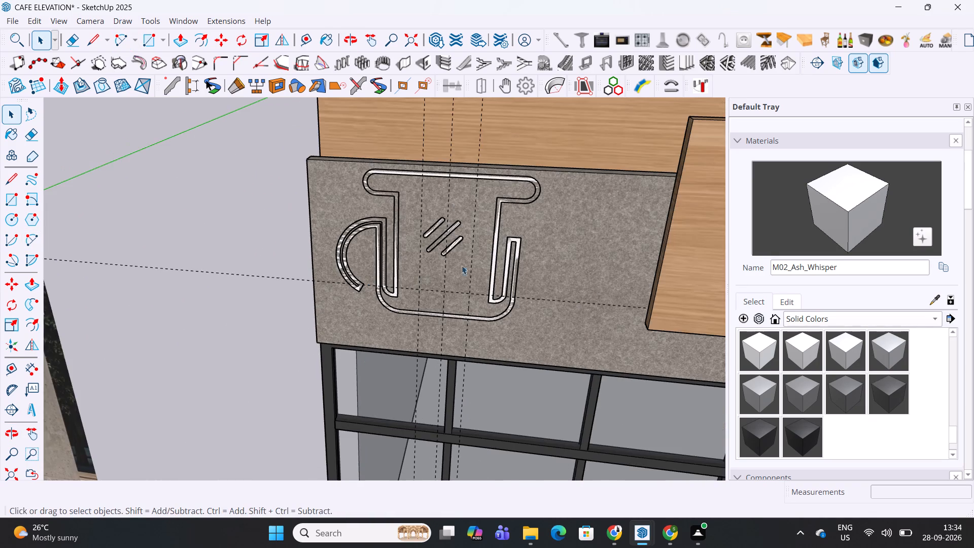
Place a parallel guide 1" to the right of each of the three vertical guides above the cup.
scroll(521, 202, up, 5)
middle_drag(503, 197, 503, 300)
middle_drag(496, 308, 504, 275)
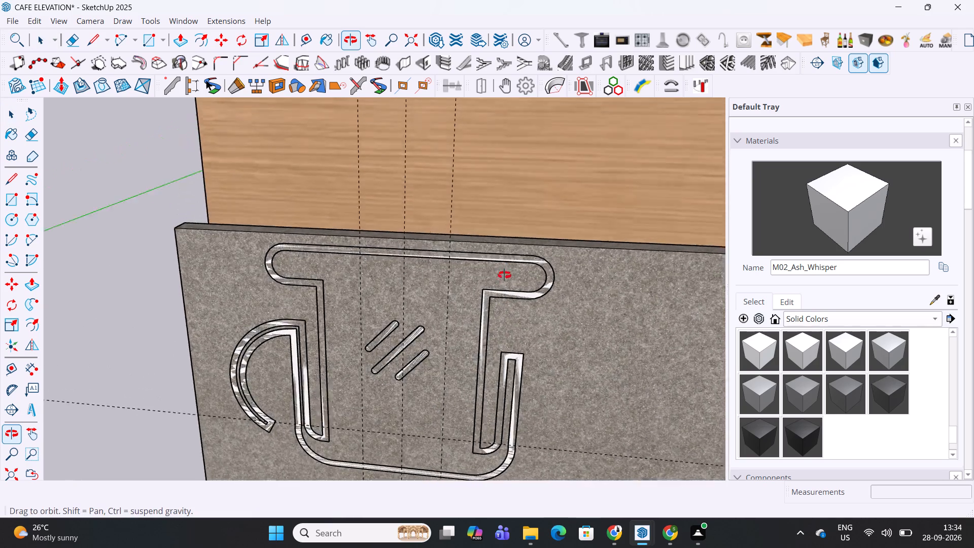
middle_drag(504, 275, 527, 206)
shift+middle_drag(419, 199, 431, 243)
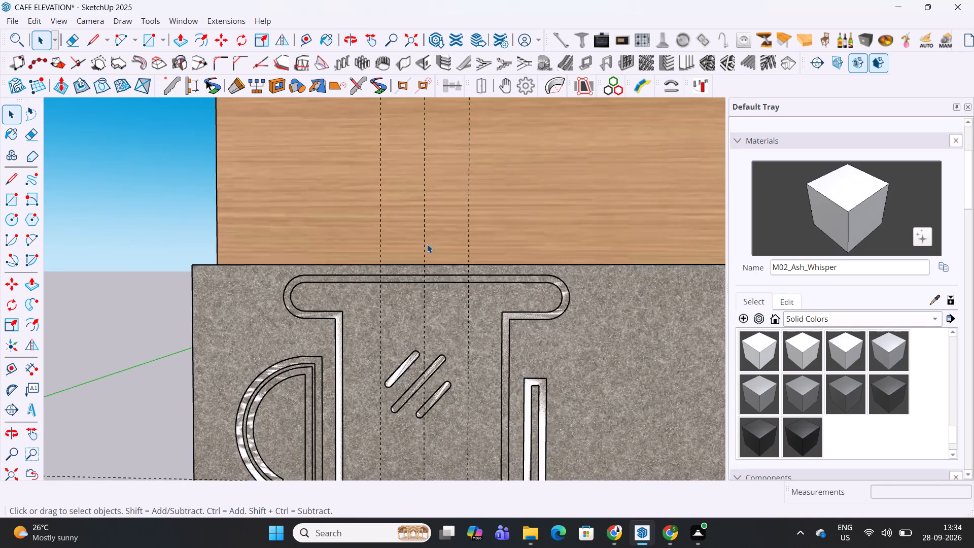
scroll(427, 244, up, 4)
key(r)
key(t)
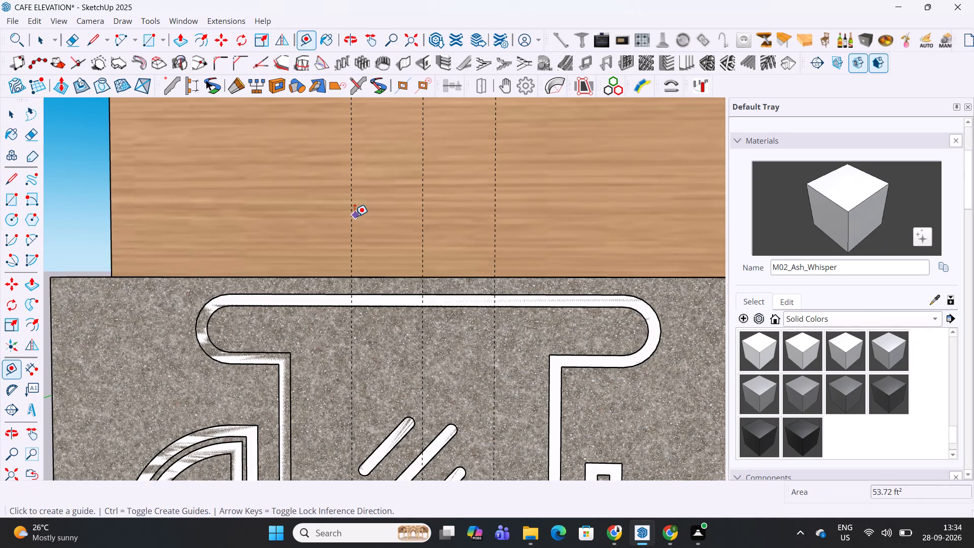
click(354, 216)
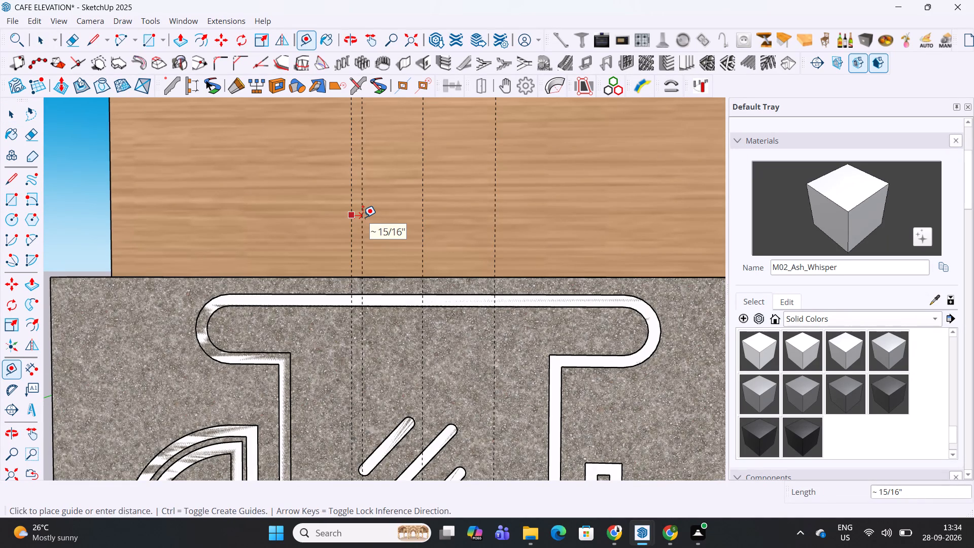
key(1)
key(Return)
drag(421, 214, 440, 216)
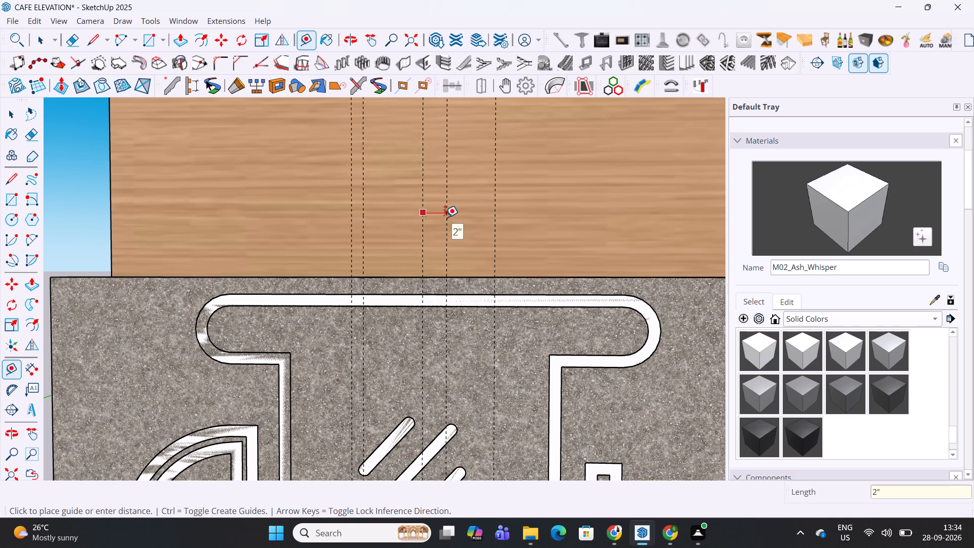
key(1)
key(Return)
click(496, 215)
key(1)
key(Return)
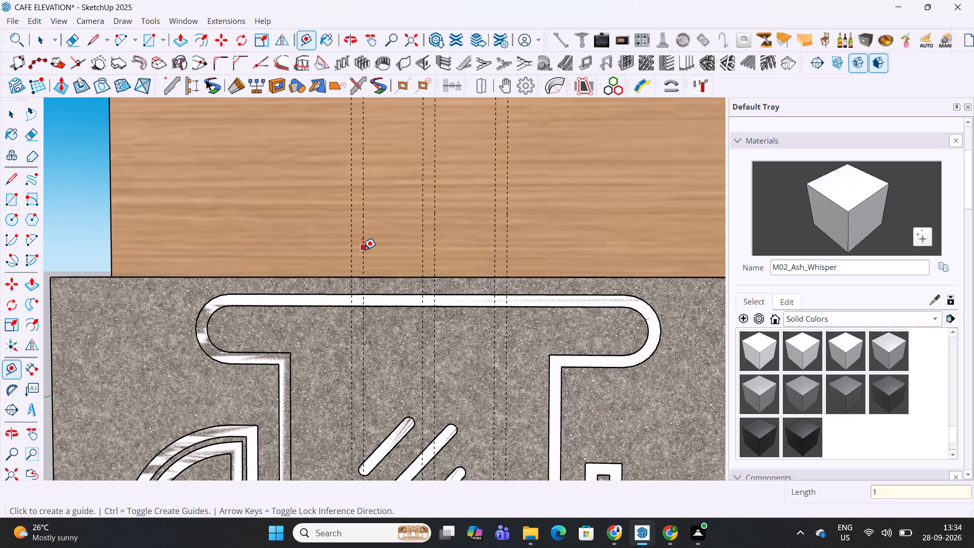
Draw a vertical rectangle 1" by about 6 1/2" above the cup's rim, between the leftmost pair of guides.
key(r)
click(353, 260)
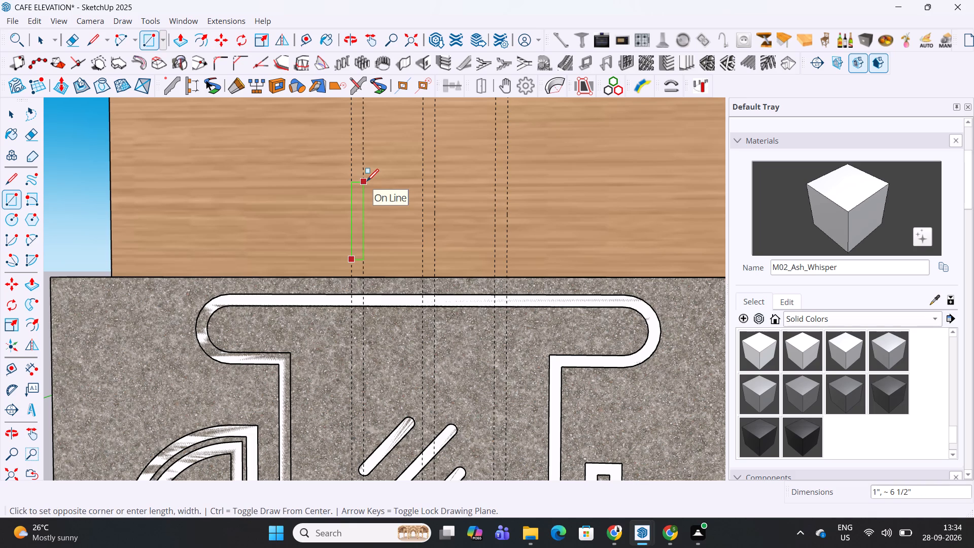
click(367, 182)
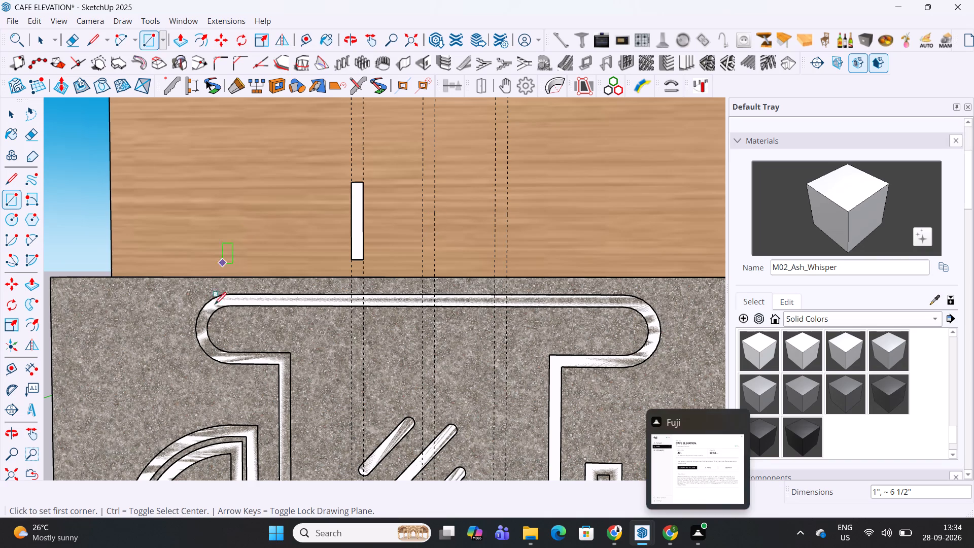
Draw a circle of 1/2" radius centred on the top and bottom edges of the white strip above the cup.
scroll(366, 236, up, 3)
key(space)
double_click(356, 236)
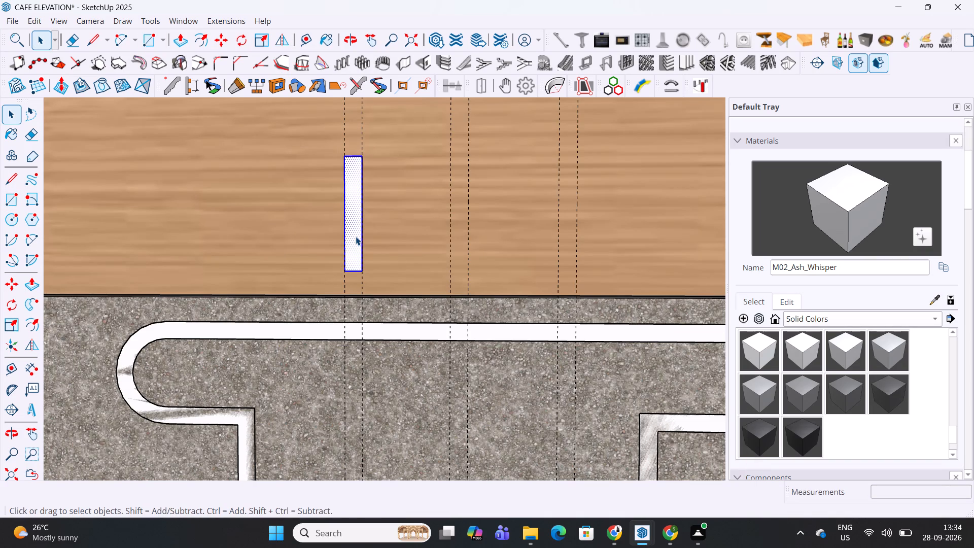
scroll(347, 228, up, 3)
key(c)
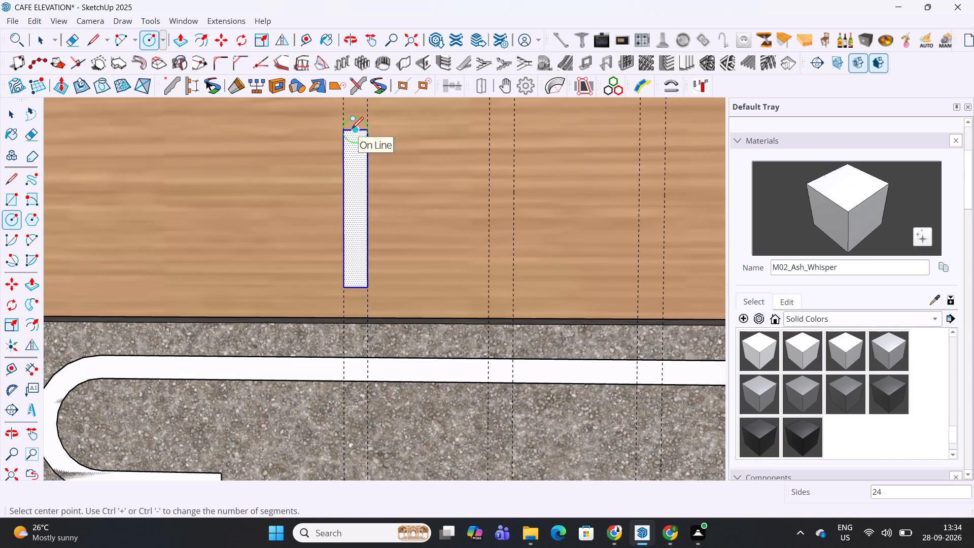
scroll(352, 130, up, 1)
double_click(352, 130)
scroll(352, 130, up, 4)
click(375, 134)
click(355, 389)
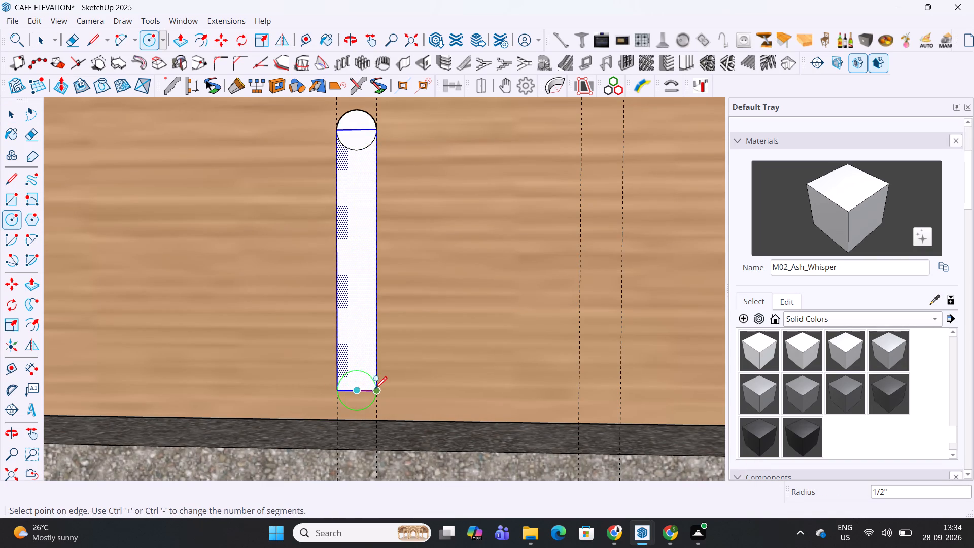
click(375, 390)
Erase the strip's end edges and the inner circle arcs to leave one face with rounded ends.
scroll(358, 383, up, 3)
key(e)
drag(359, 340, 342, 398)
scroll(342, 398, down, 5)
drag(350, 168, 350, 197)
Copy the rounded strip twice to the right at 6" spacing, aligned with the other two guide pairs.
key(space)
double_click(347, 252)
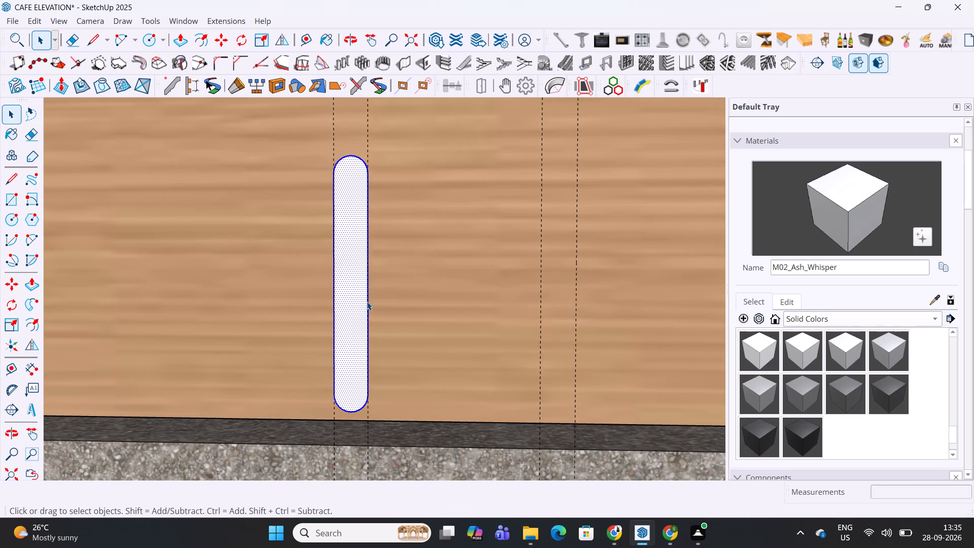
key(m)
click(369, 268)
scroll(369, 268, down, 4)
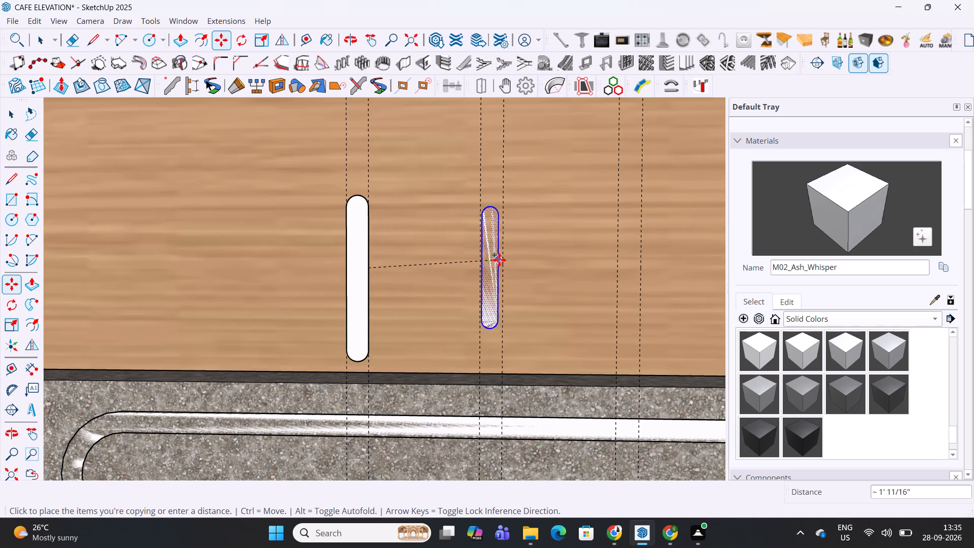
click(503, 269)
click(503, 271)
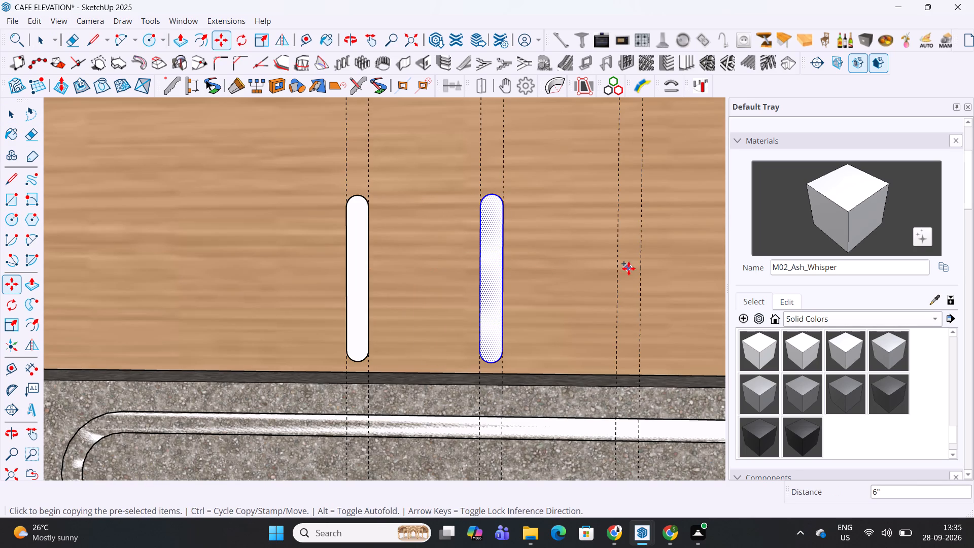
click(506, 272)
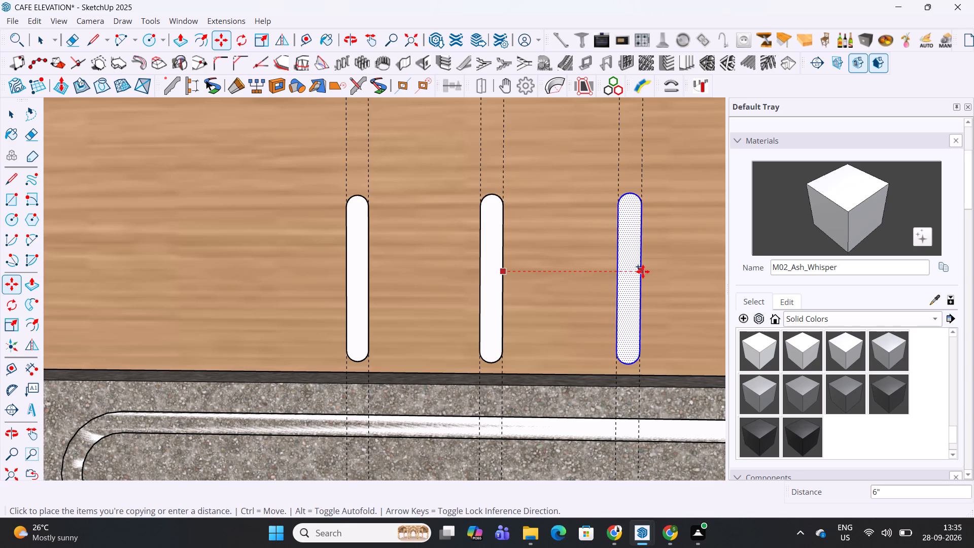
click(642, 271)
Compare the cup logo and its three vertical strips with the café reference image.
scroll(618, 272, down, 12)
scroll(573, 263, down, 14)
scroll(571, 269, up, 10)
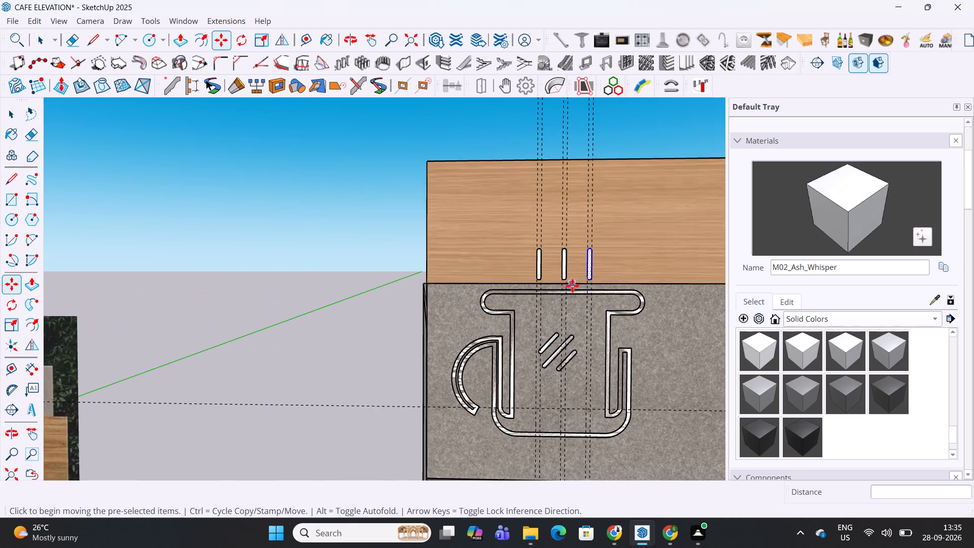
scroll(572, 286, up, 3)
shift+middle_drag(603, 288, 481, 226)
scroll(481, 229, down, 18)
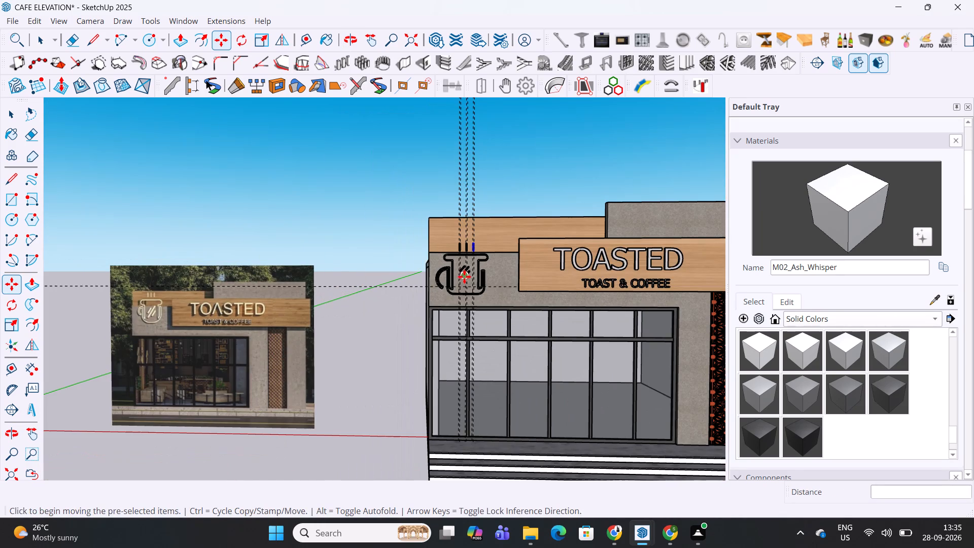
scroll(454, 284, up, 5)
scroll(487, 235, up, 9)
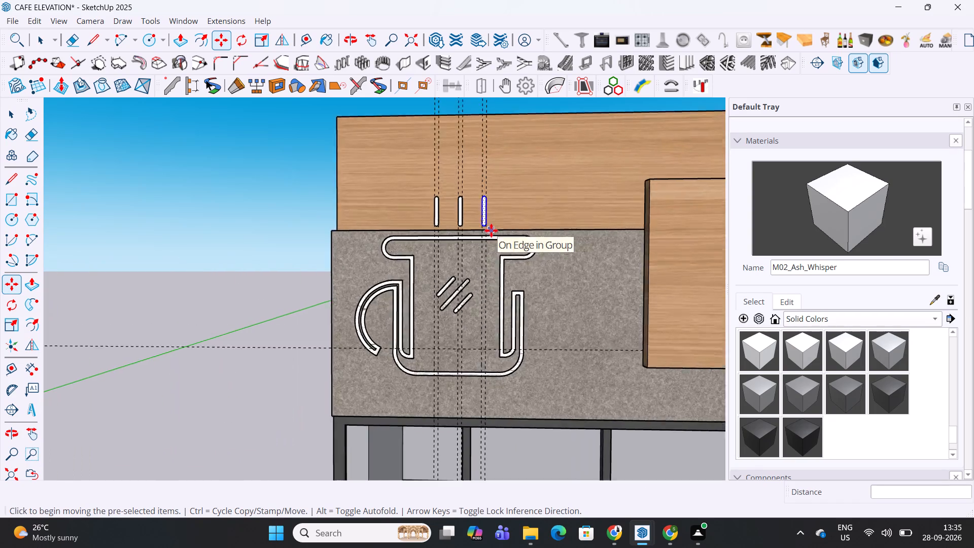
scroll(491, 230, up, 6)
scroll(487, 222, down, 8)
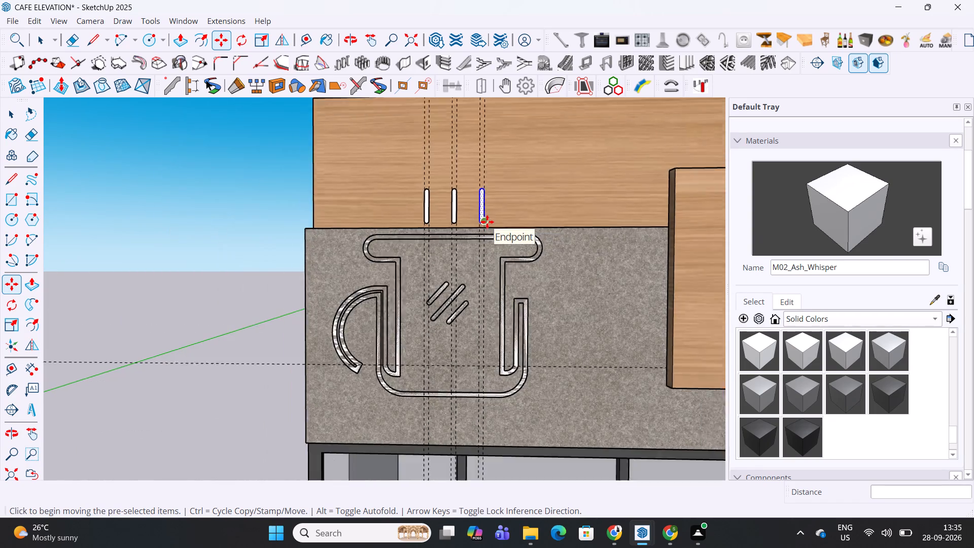
Extrude the three vertical strips above the cup outward by 1".
scroll(487, 222, down, 3)
middle_drag(491, 239, 552, 251)
middle_drag(554, 253, 316, 324)
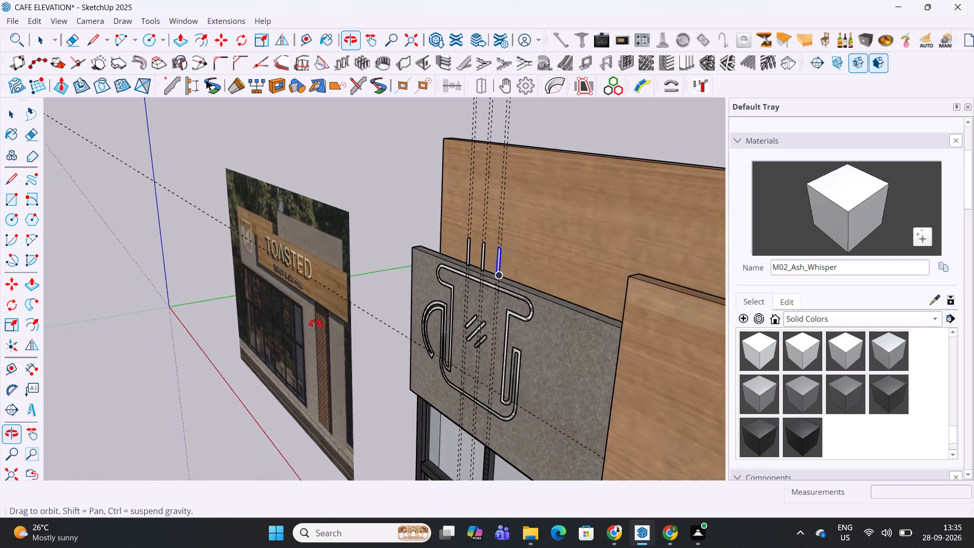
middle_drag(316, 324, 299, 390)
scroll(473, 327, up, 18)
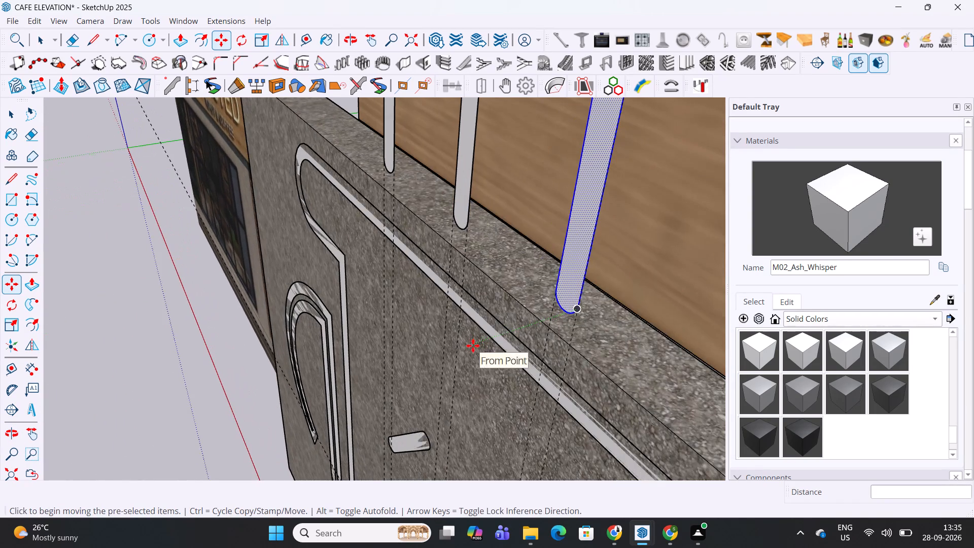
key(p)
key(Escape)
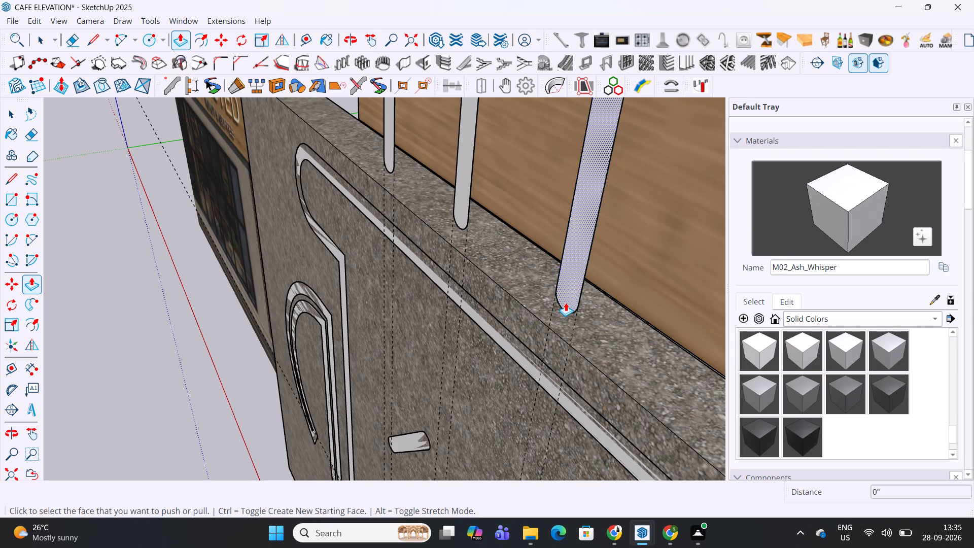
click(567, 301)
key(1)
key(Return)
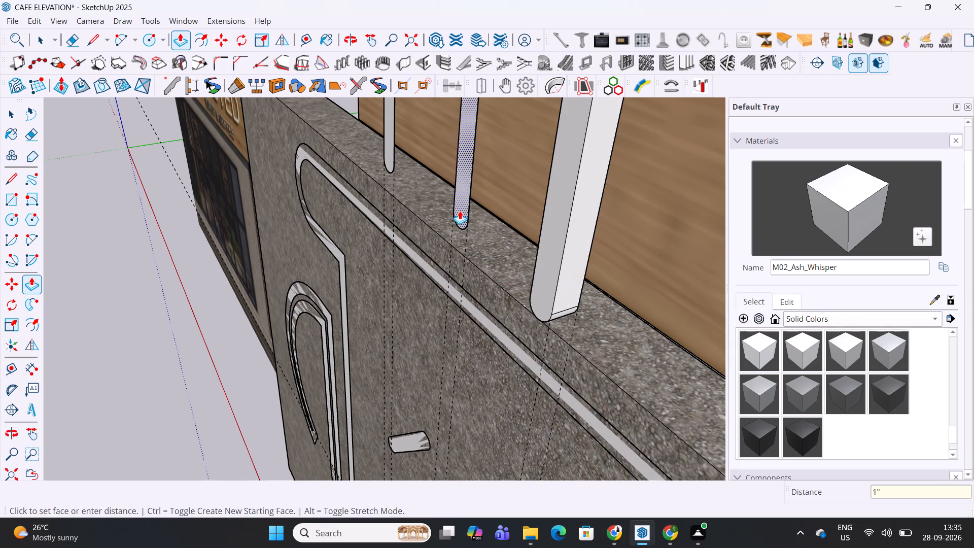
double_click(460, 211)
double_click(387, 157)
Extrude the cup outline and the three diagonal strips inside it by the same 1".
double_click(413, 257)
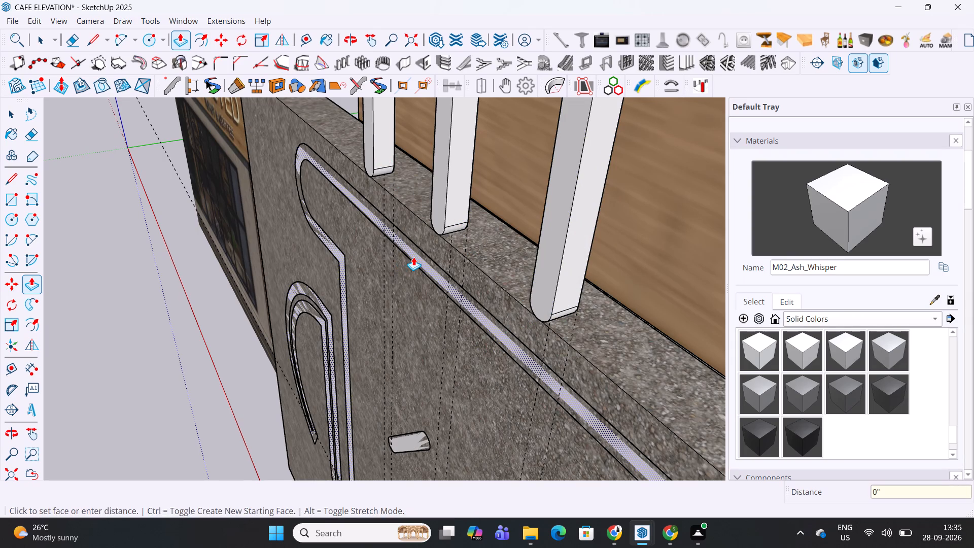
scroll(413, 257, down, 3)
double_click(416, 403)
shift+middle_drag(416, 413, 416, 245)
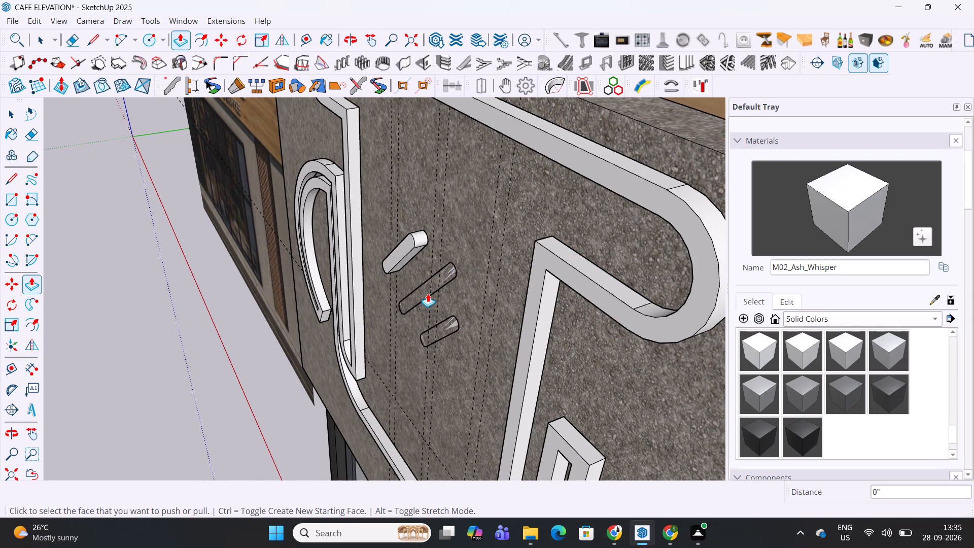
double_click(425, 291)
double_click(444, 331)
Select the whole extruded cup outline and make it a group.
scroll(444, 331, down, 6)
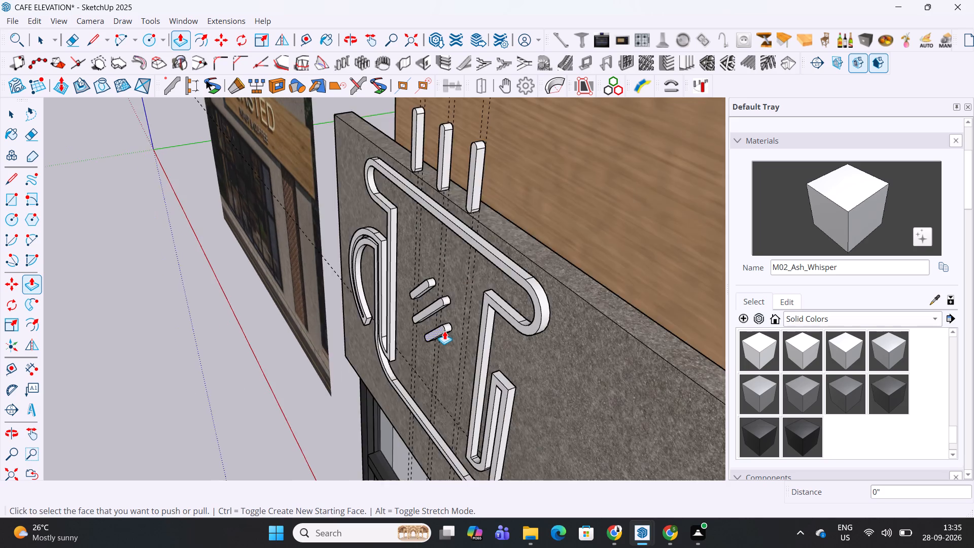
scroll(444, 331, down, 7)
middle_drag(459, 317, 647, 266)
scroll(522, 259, up, 4)
key(space)
triple_click(520, 265)
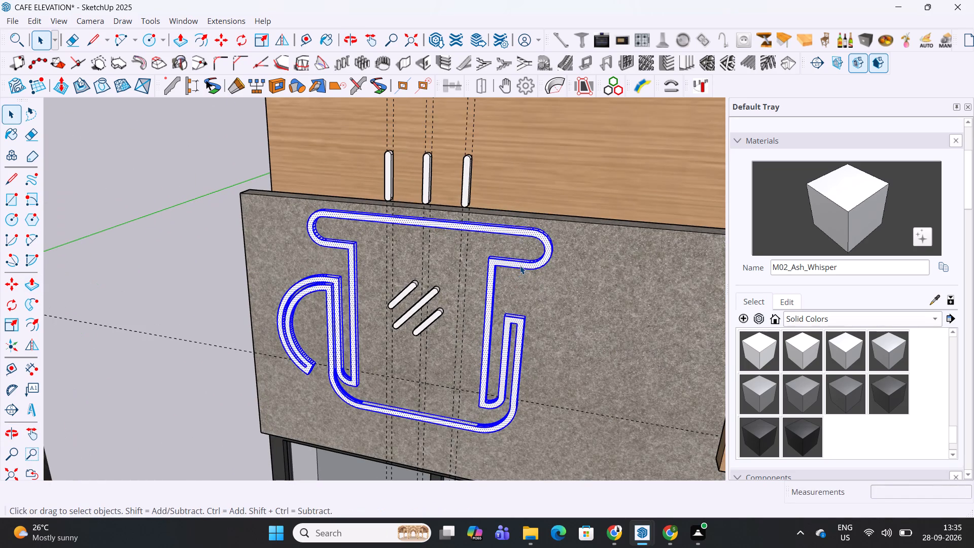
click(520, 265)
right_click(520, 265)
click(581, 122)
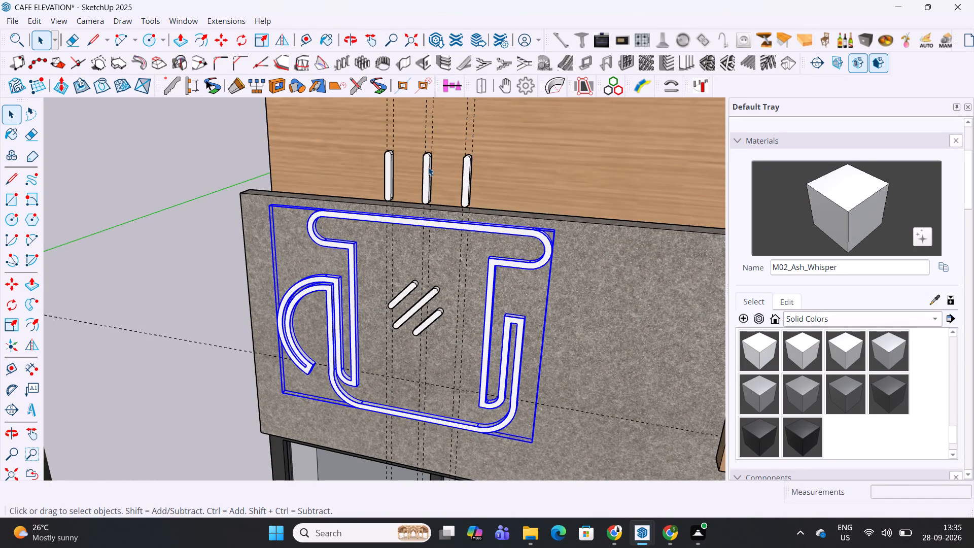
Group the three vertical strips and the three diagonal strips together.
triple_click(428, 167)
ctrl+triple_click(465, 176)
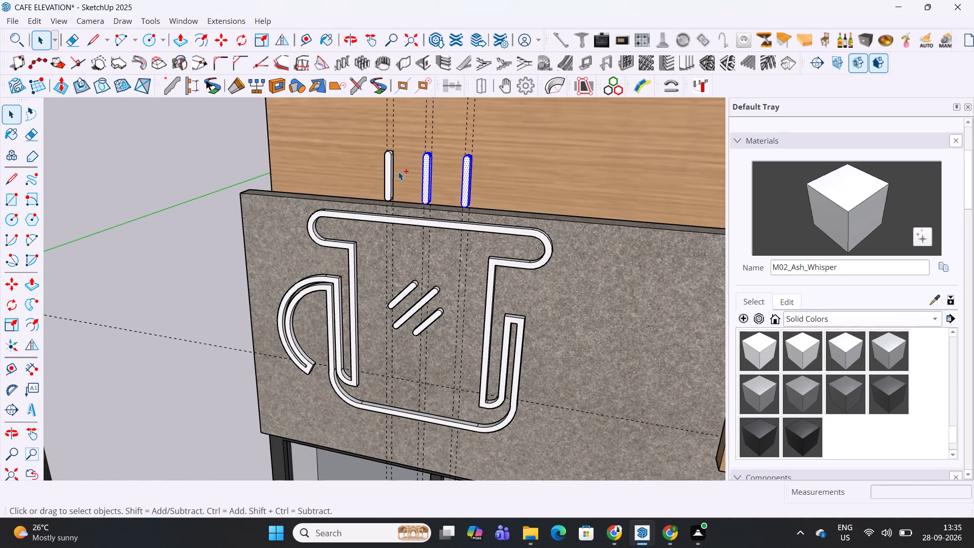
ctrl+triple_click(389, 175)
ctrl+triple_click(413, 286)
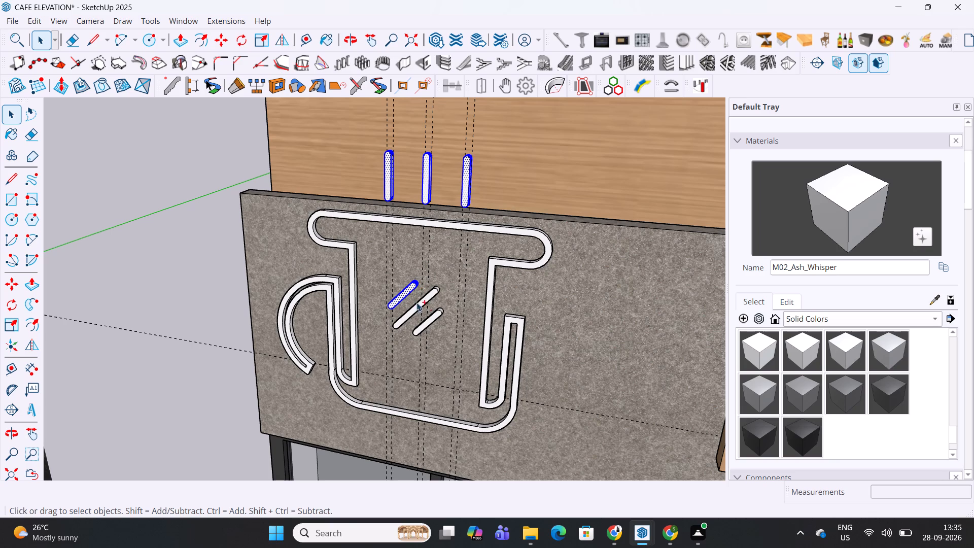
ctrl+triple_click(419, 305)
ctrl+triple_click(429, 324)
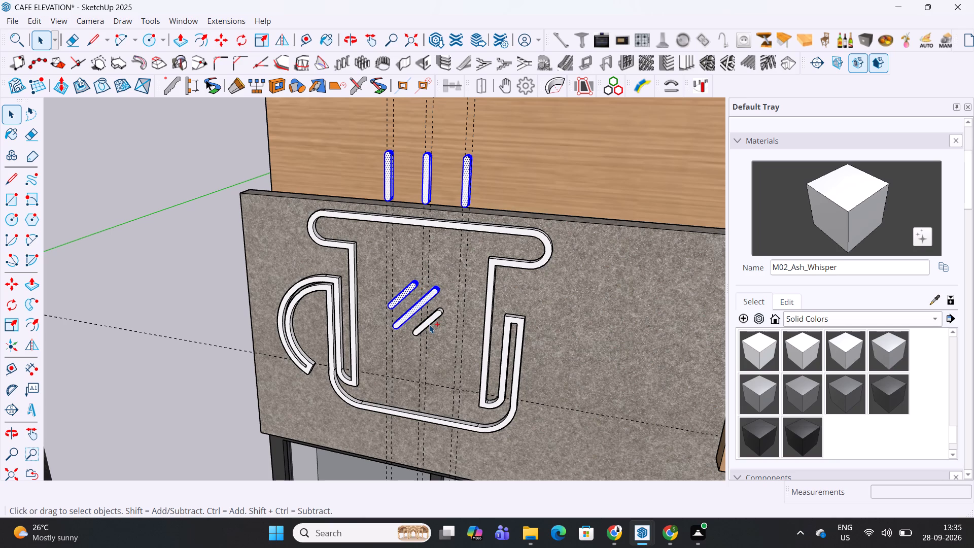
ctrl+right_click(429, 324)
click(477, 159)
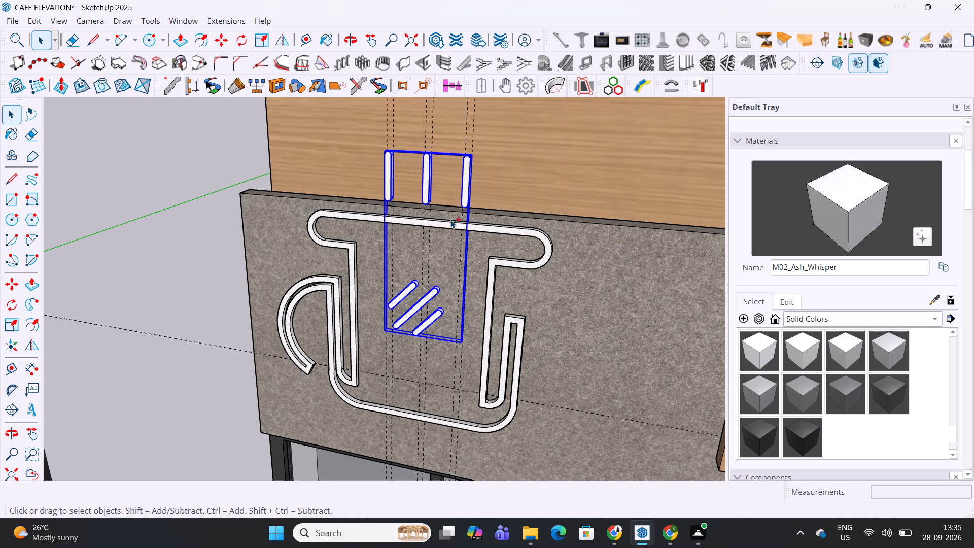
Combine the cup outline group and the strips group into a single logo group.
ctrl+click(446, 223)
ctrl+right_click(446, 223)
click(487, 360)
Move the cup logo group straight up by about 11" so it overlaps the wooden fascia.
scroll(534, 355, down, 2)
middle_drag(537, 357, 567, 312)
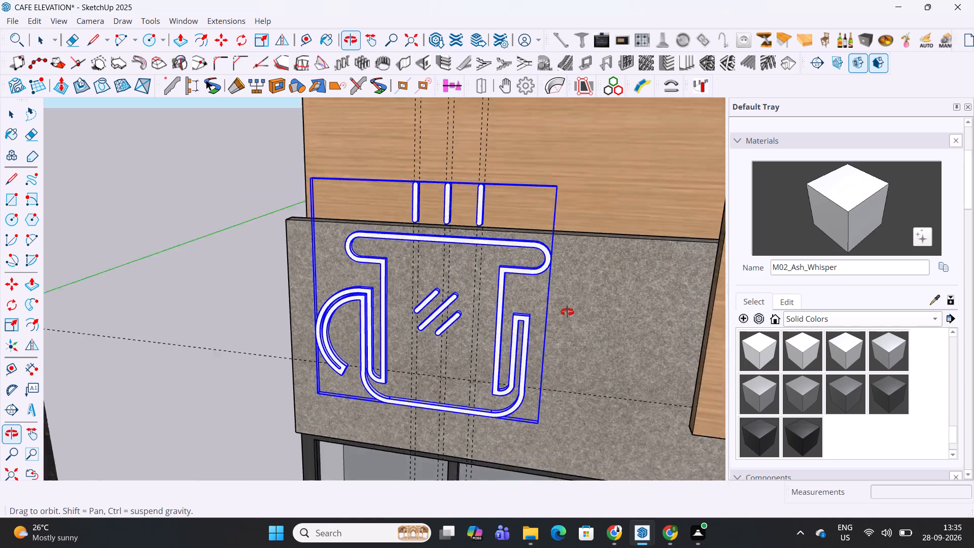
middle_drag(567, 312, 591, 257)
key(m)
click(595, 419)
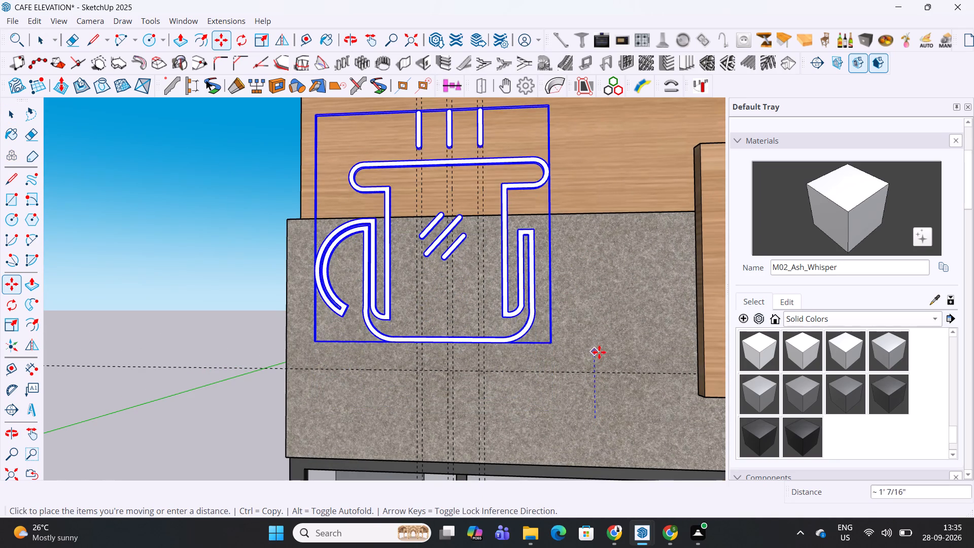
click(601, 360)
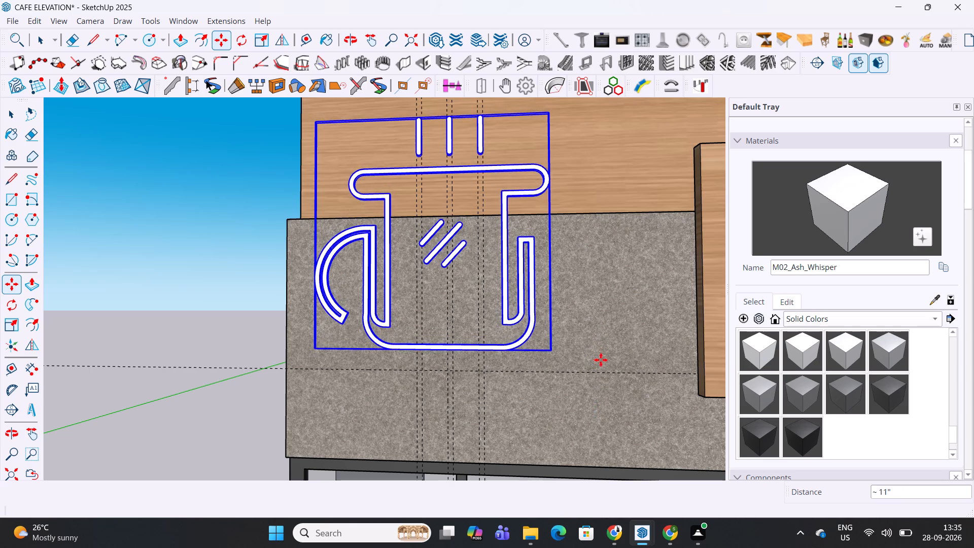
Delete the vertical guides running through the cup logo.
scroll(605, 359, down, 11)
key(space)
click(395, 228)
scroll(411, 228, down, 5)
middle_drag(445, 249, 471, 249)
drag(534, 141, 482, 158)
key(Delete)
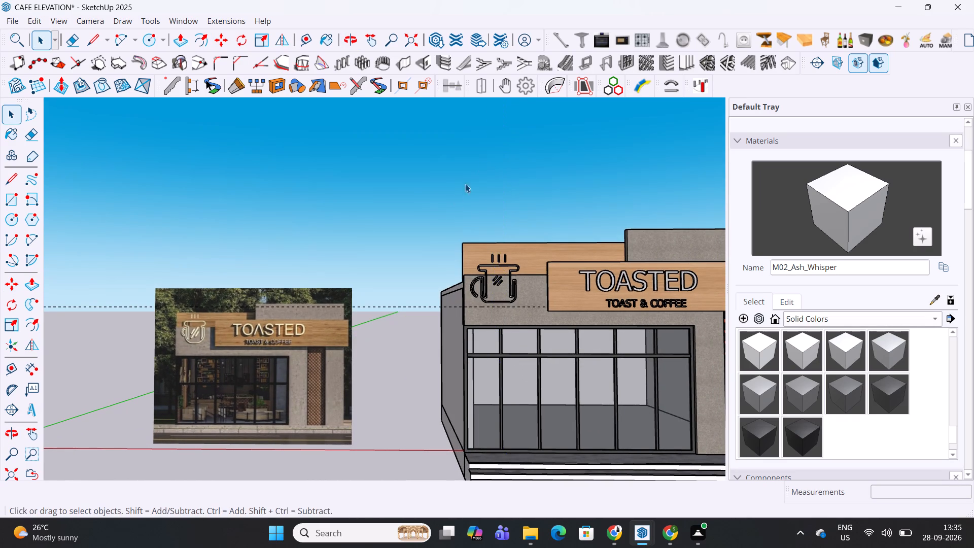
Save the café model with the whole front elevation in view.
scroll(423, 220, down, 3)
middle_drag(553, 285, 448, 305)
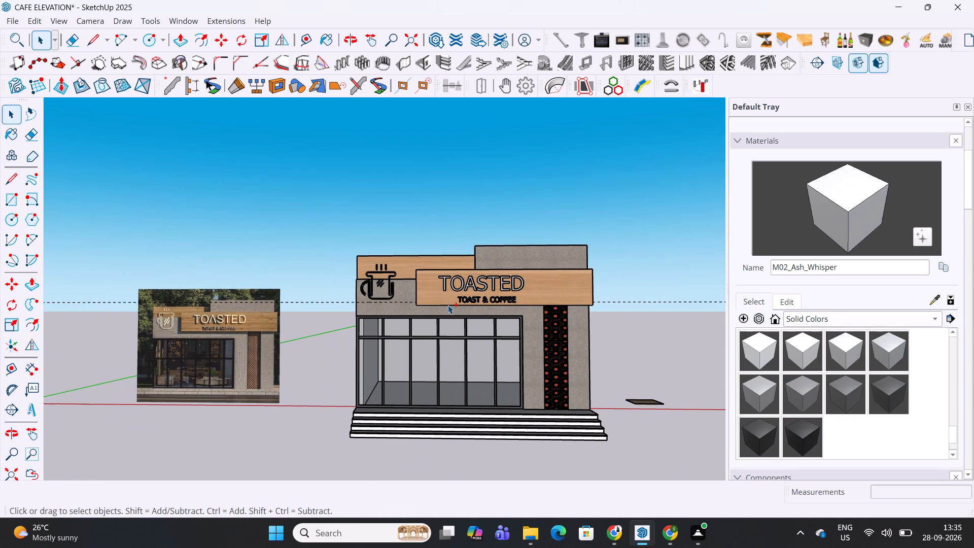
key(ctrl+s)
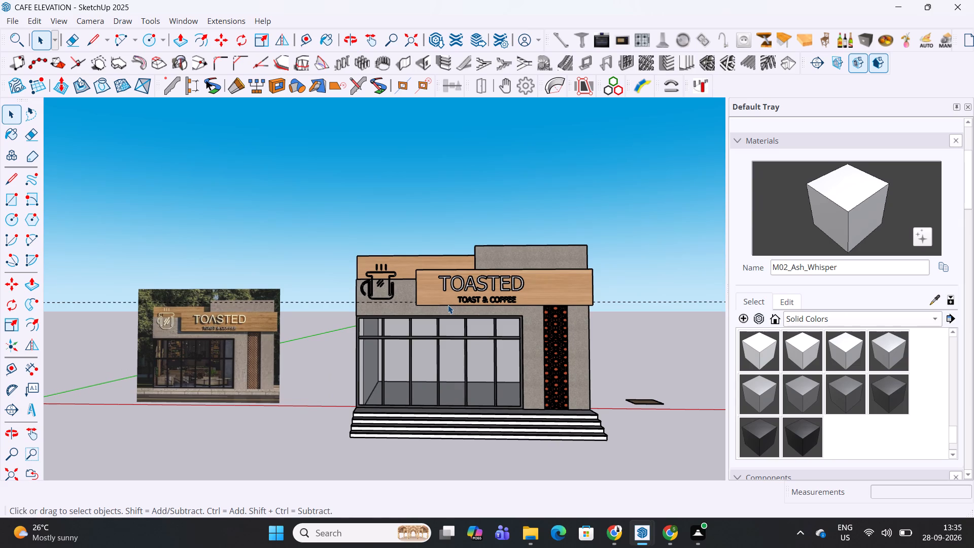
key(ctrl+s)
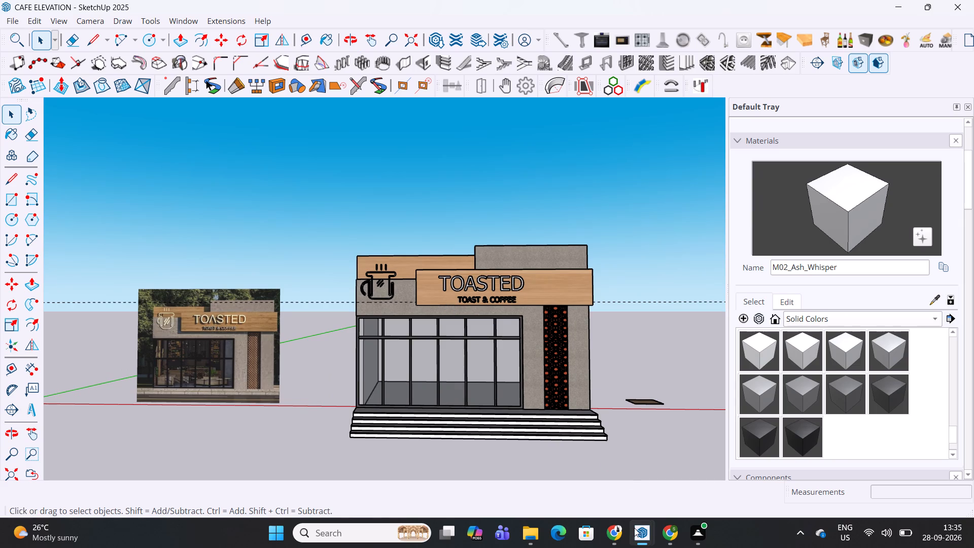
Switch to 3D Warehouse in Chrome, search for TREES and browse the models.
click(635, 529)
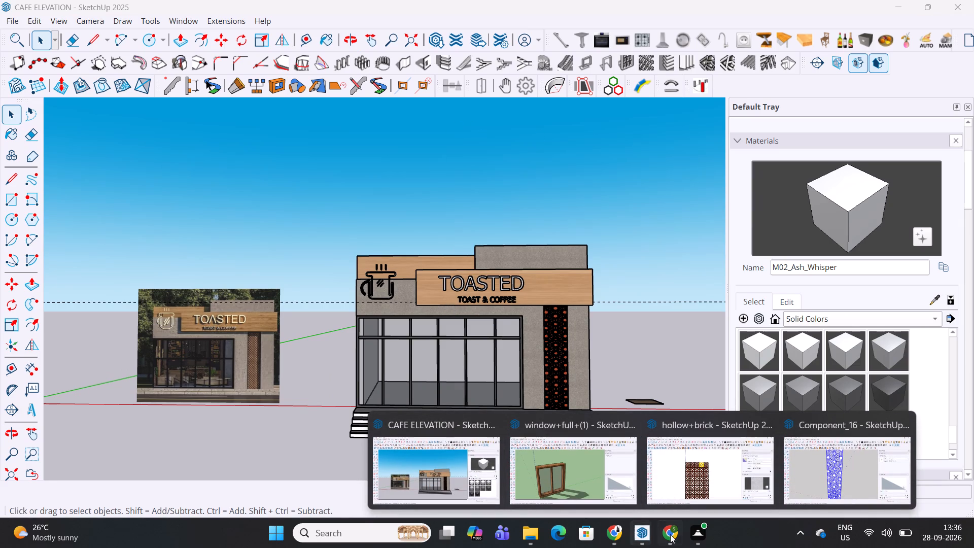
click(616, 528)
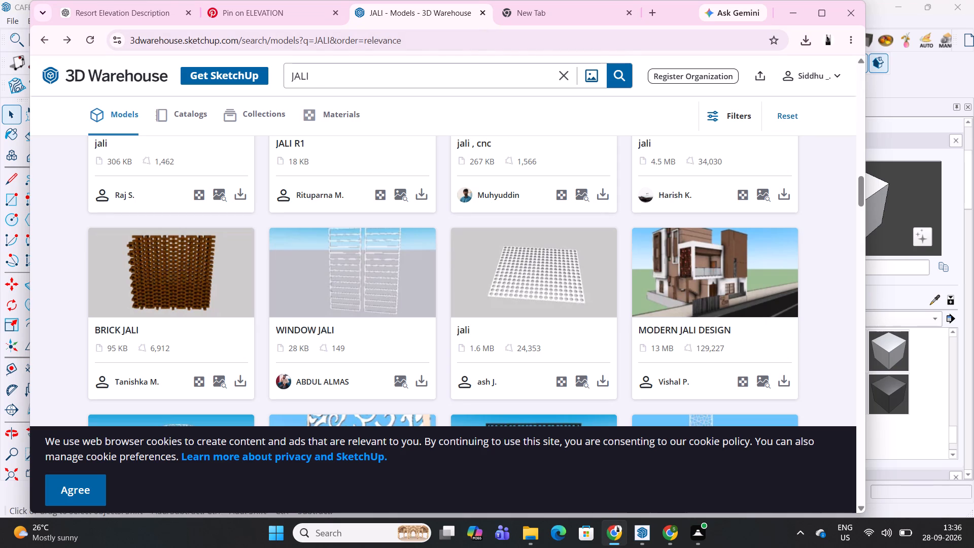
double_click(416, 68)
text(TREES)
key(Return)
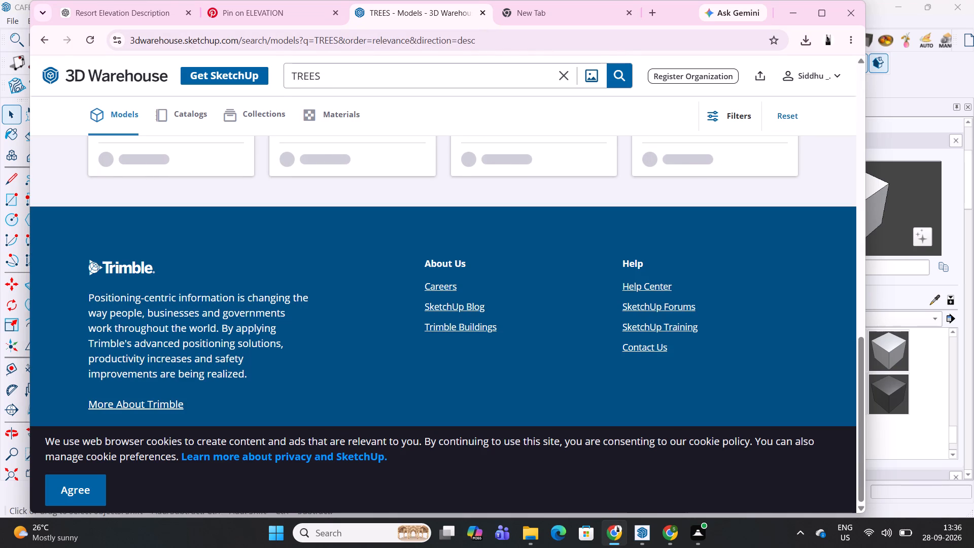
scroll(292, 289, up, 11)
scroll(337, 293, up, 5)
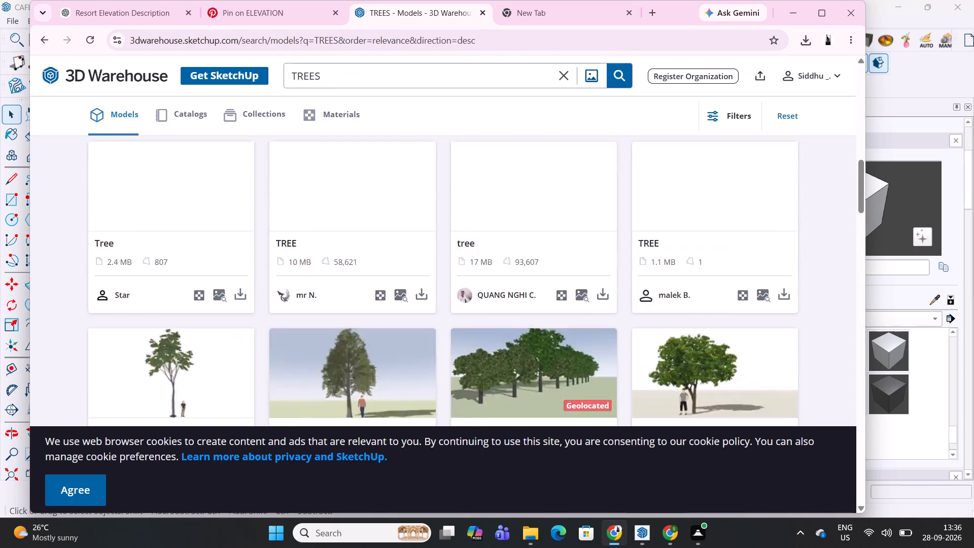
Download the geolocated 609 KB tree-row model from the TREES results and open the downloaded Trees.skp.
scroll(337, 293, up, 9)
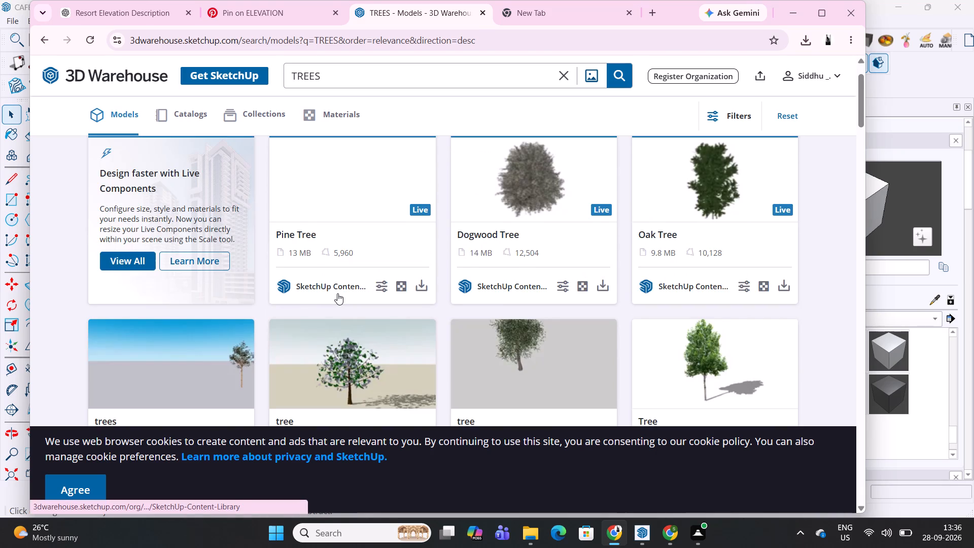
scroll(337, 293, up, 1)
scroll(337, 293, down, 13)
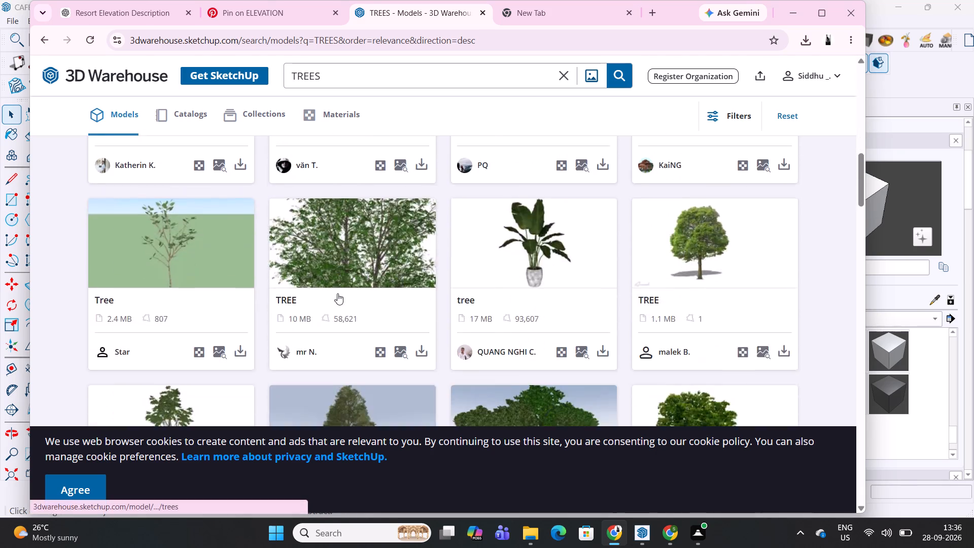
scroll(337, 293, down, 2)
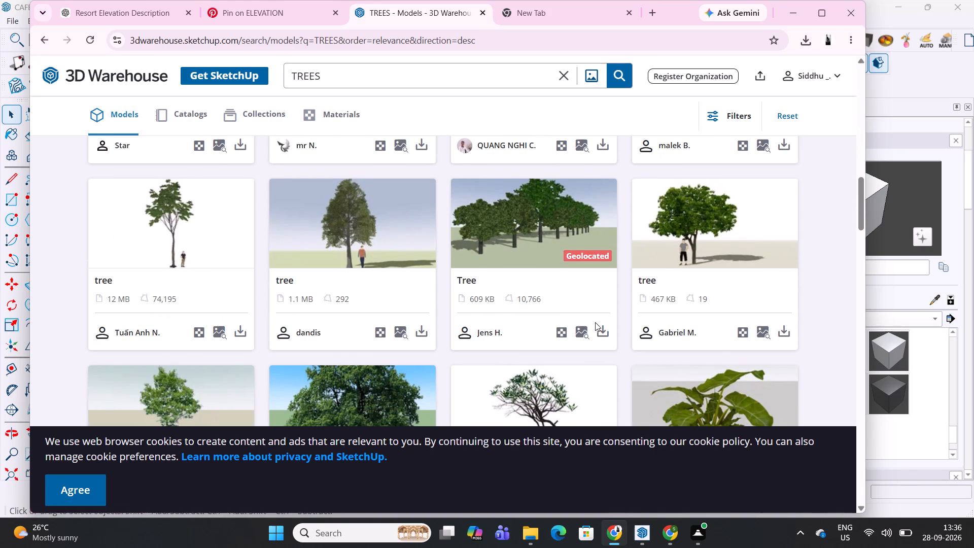
click(600, 328)
click(625, 354)
scroll(644, 315, down, 6)
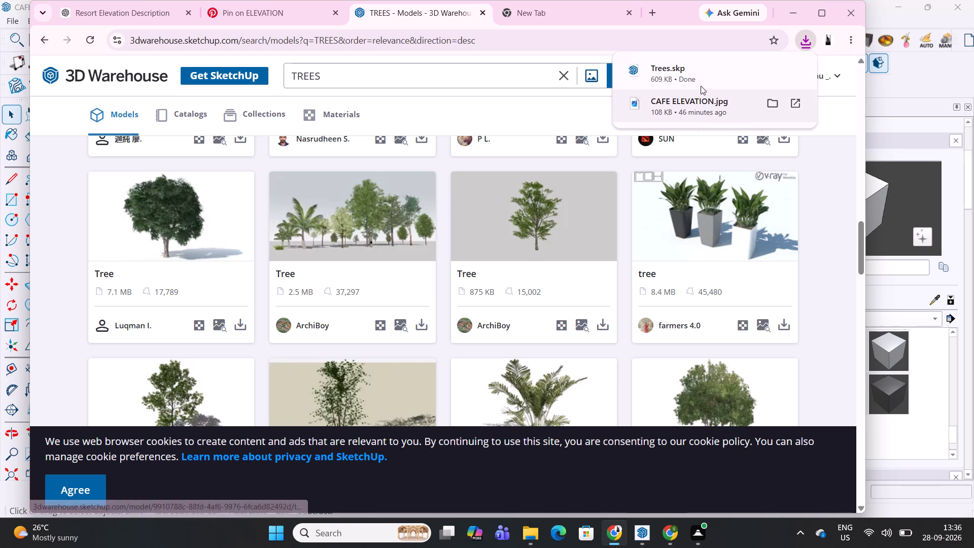
double_click(695, 74)
Switch back to the CAFE ELEVATION model in SketchUp and save it with the whole front elevation in view.
click(787, 17)
scroll(451, 290, down, 2)
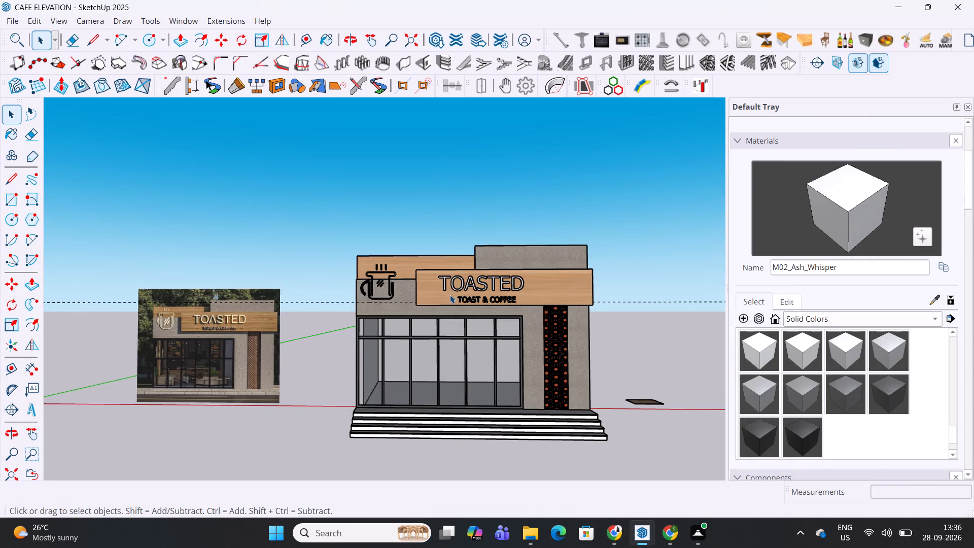
scroll(407, 316, up, 12)
scroll(400, 254, up, 1)
scroll(399, 254, down, 2)
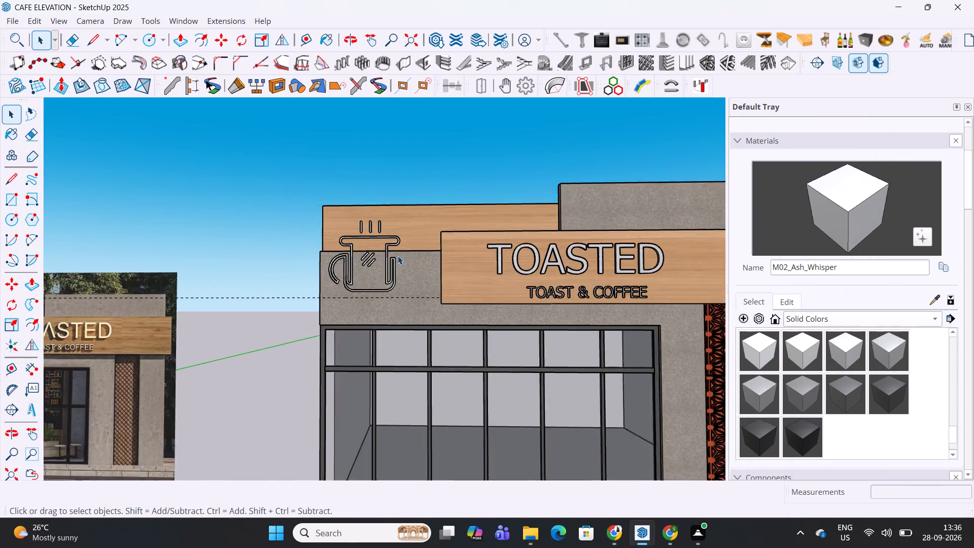
scroll(398, 256, down, 9)
shift+middle_drag(383, 291, 389, 292)
key(ctrl+s)
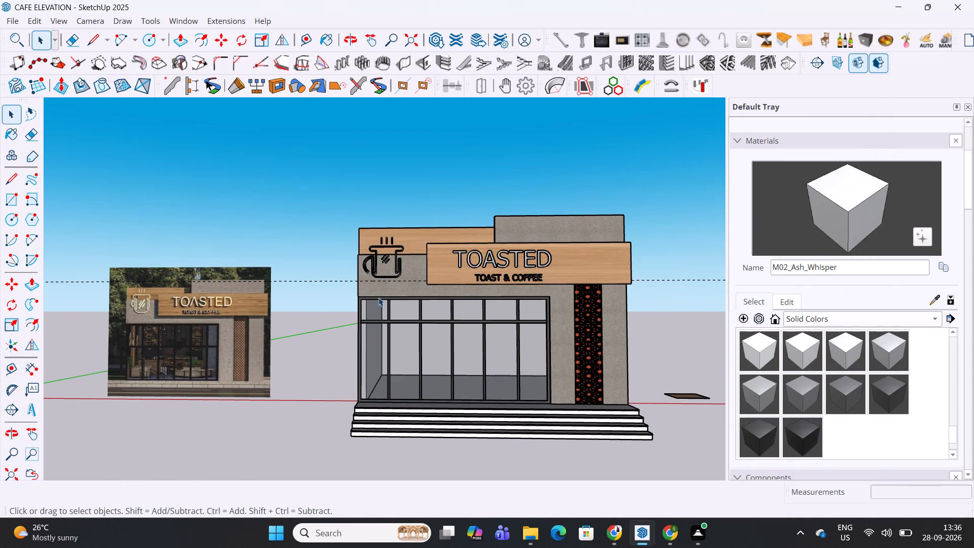
Switch to 3D Warehouse in Chrome, search for SOFA and download the 166 KB grey sofa set with a table.
click(610, 532)
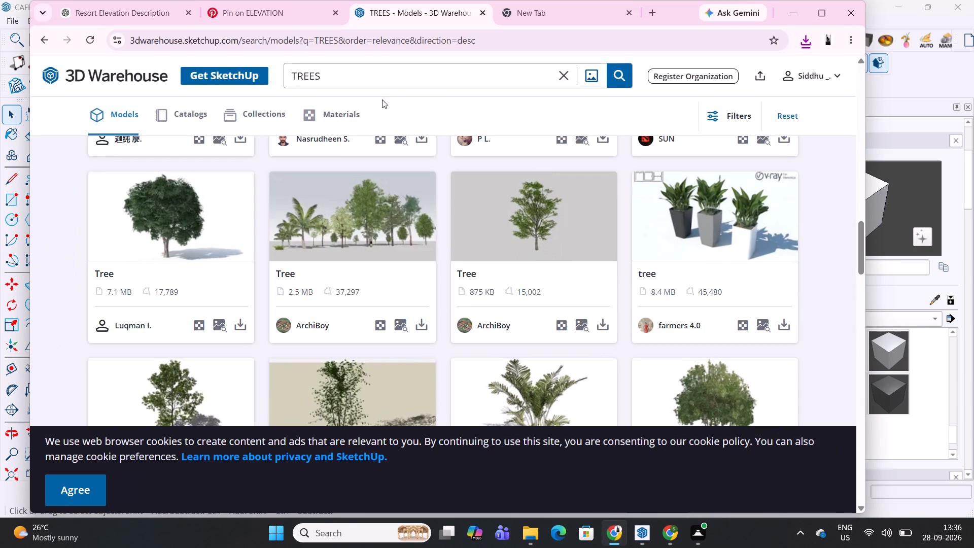
triple_click(358, 84)
text(SOFA)
key(Return)
scroll(475, 273, up, 6)
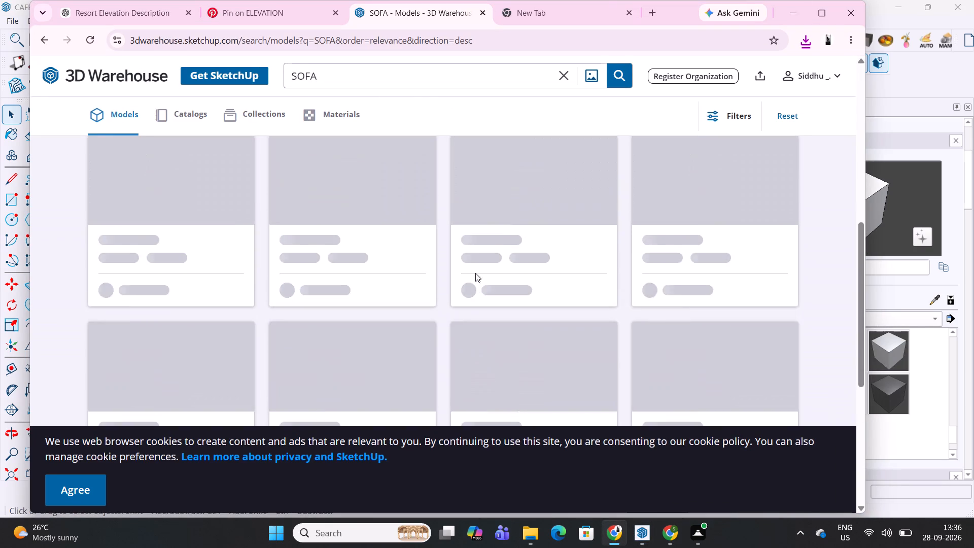
scroll(475, 273, up, 17)
scroll(475, 273, down, 2)
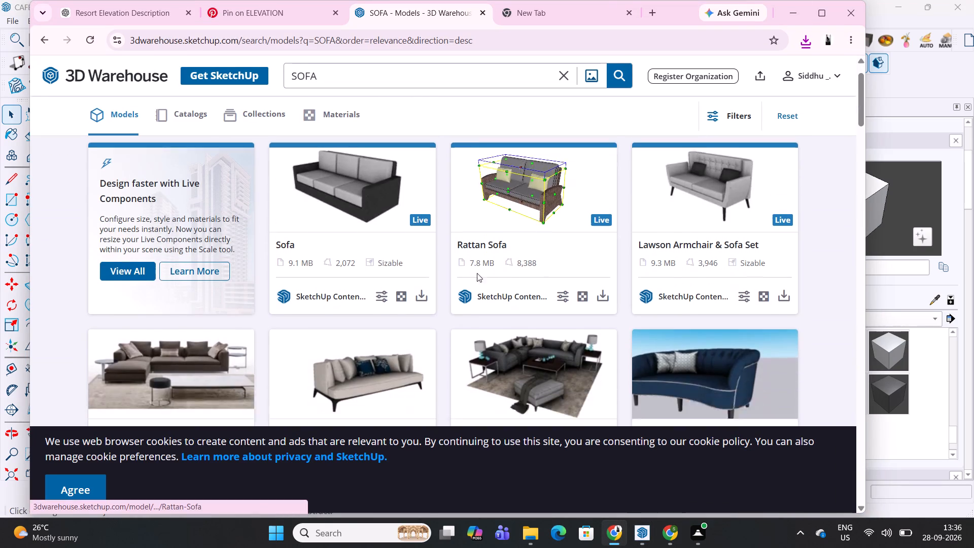
scroll(477, 273, down, 4)
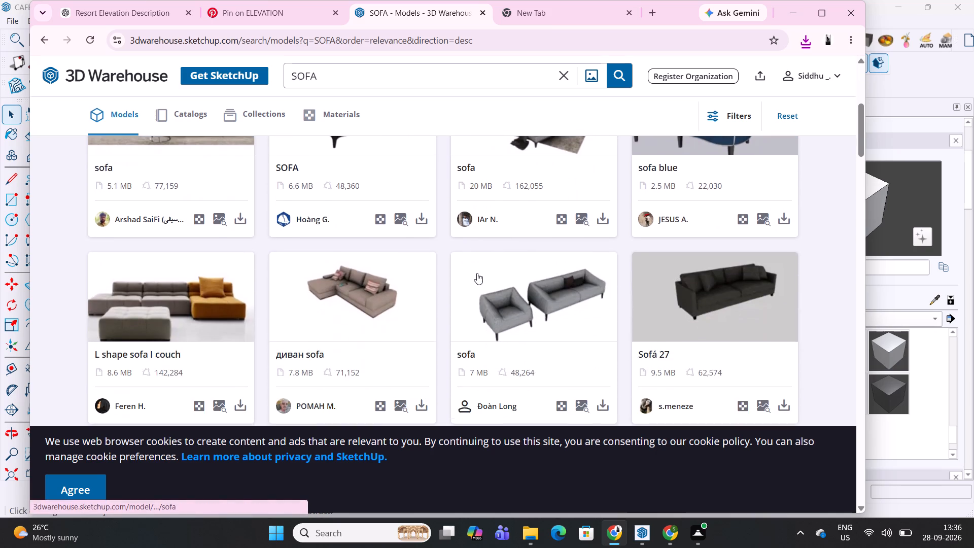
scroll(477, 273, down, 3)
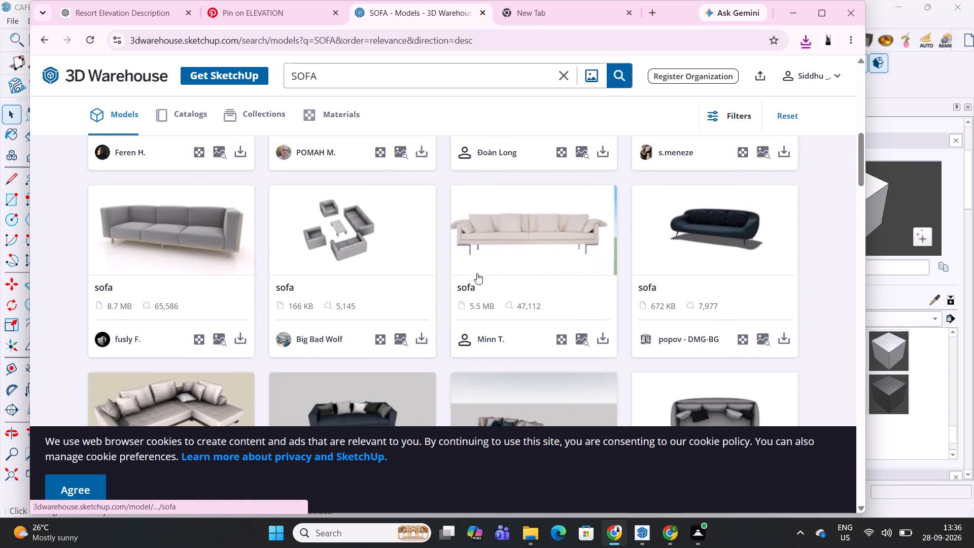
scroll(477, 273, down, 1)
click(424, 273)
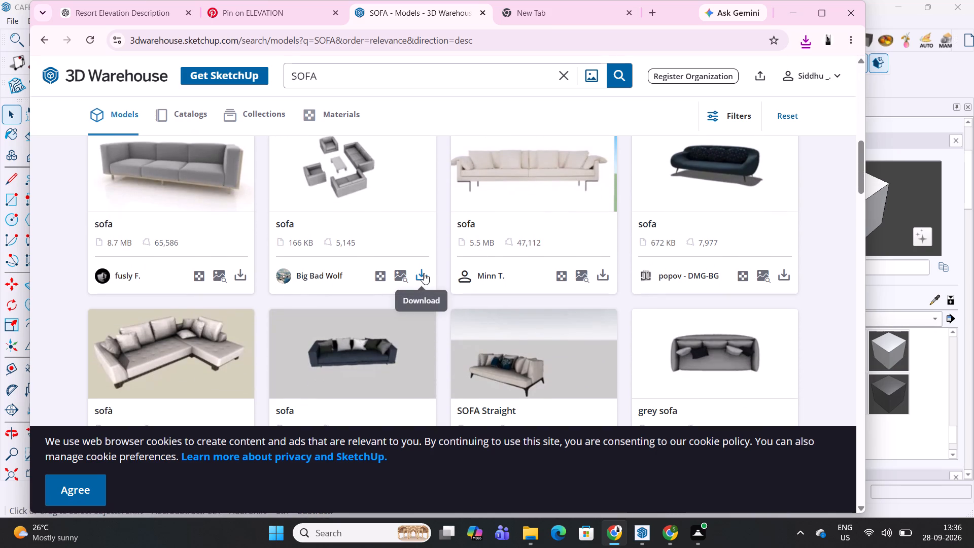
click(439, 304)
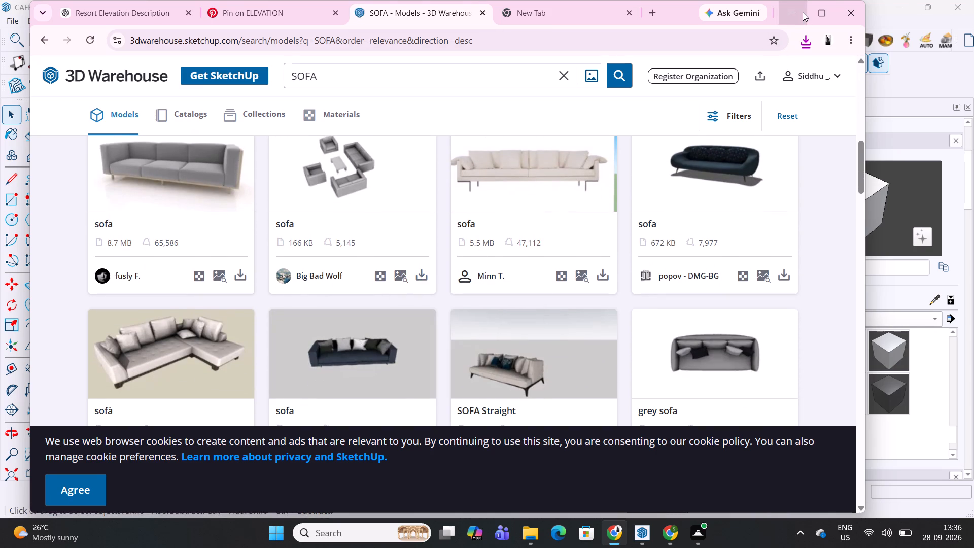
Switch to SketchUp and close the open hollow+brick, Component_16 and window+full models.
click(803, 12)
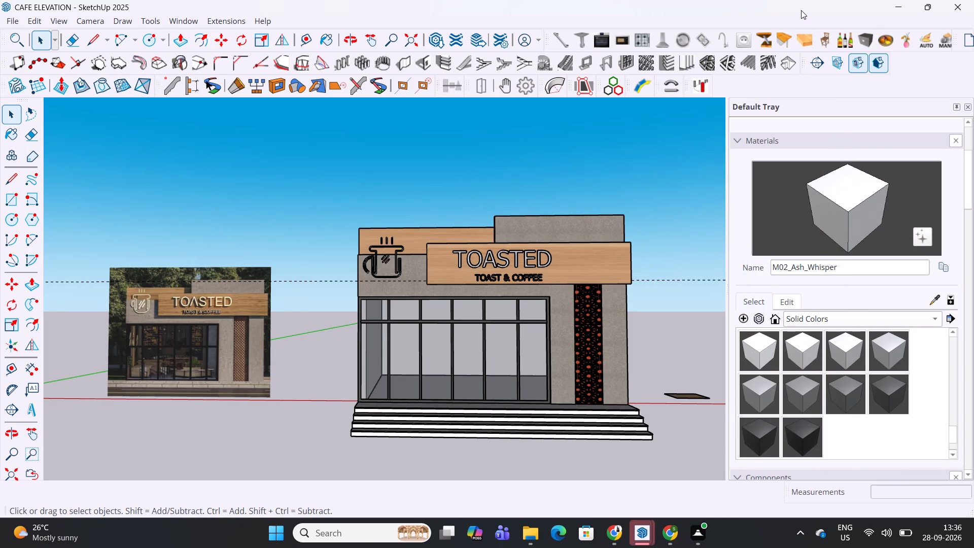
scroll(419, 166, down, 2)
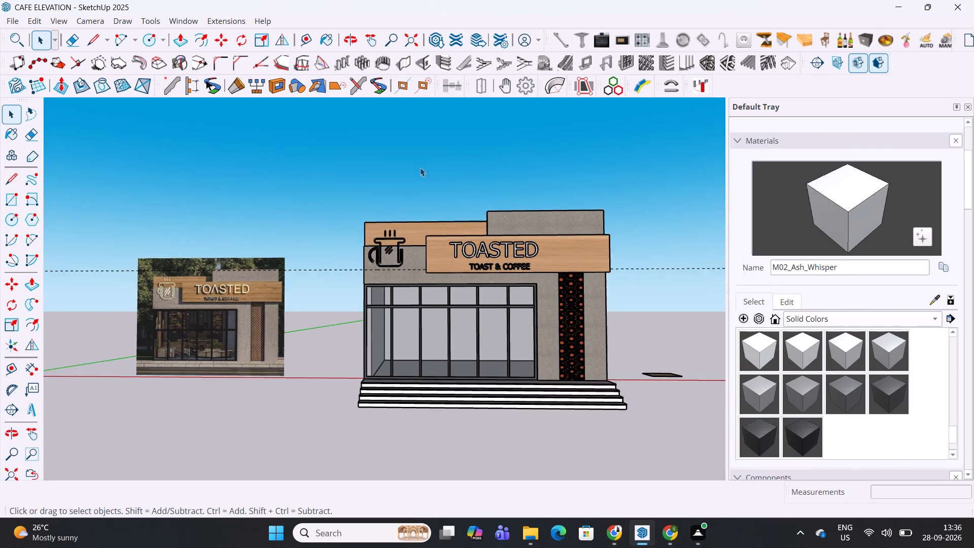
scroll(420, 167, down, 3)
middle_drag(495, 189, 502, 272)
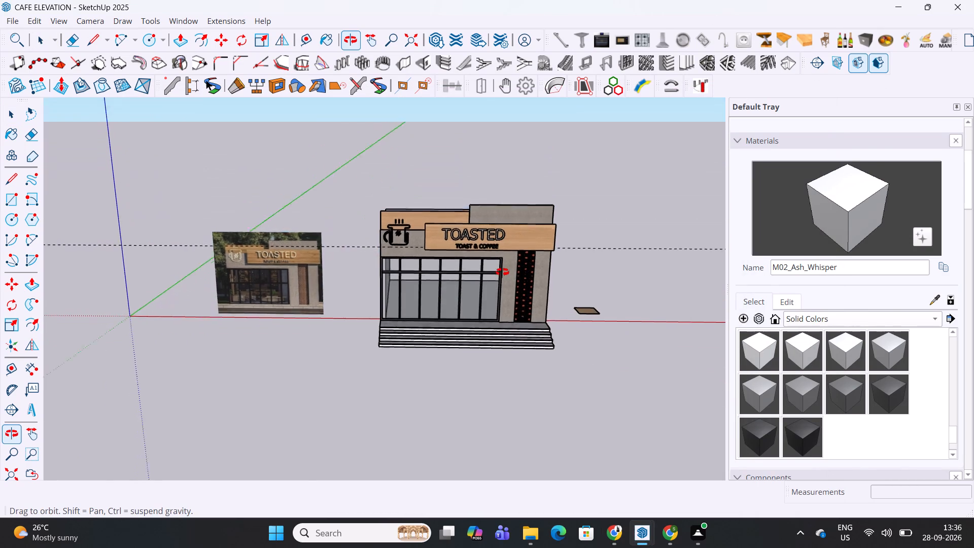
middle_drag(502, 272, 509, 199)
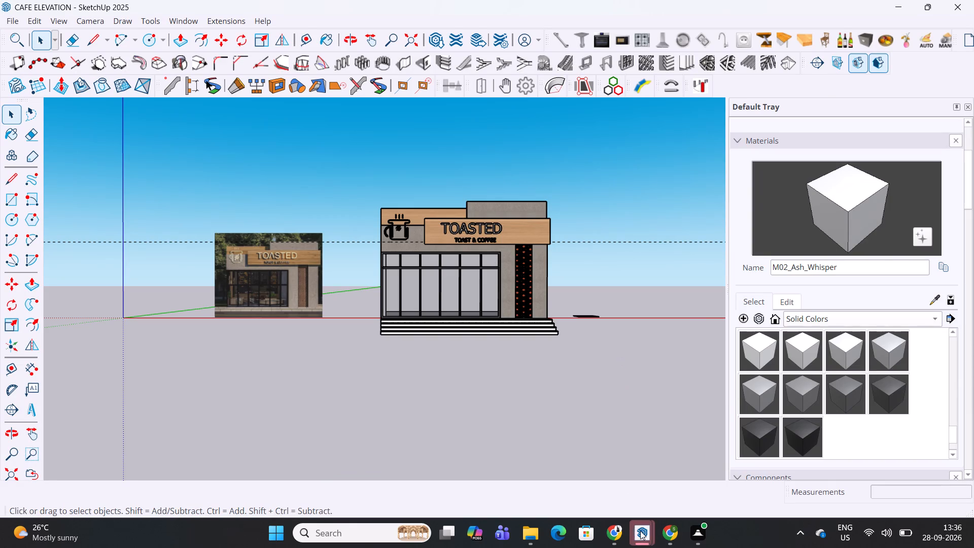
click(641, 542)
click(613, 475)
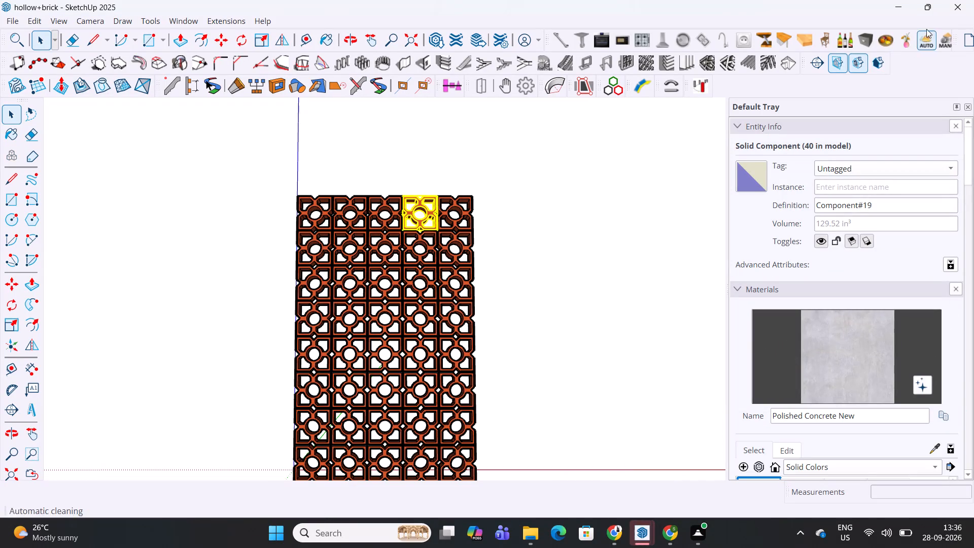
click(963, 0)
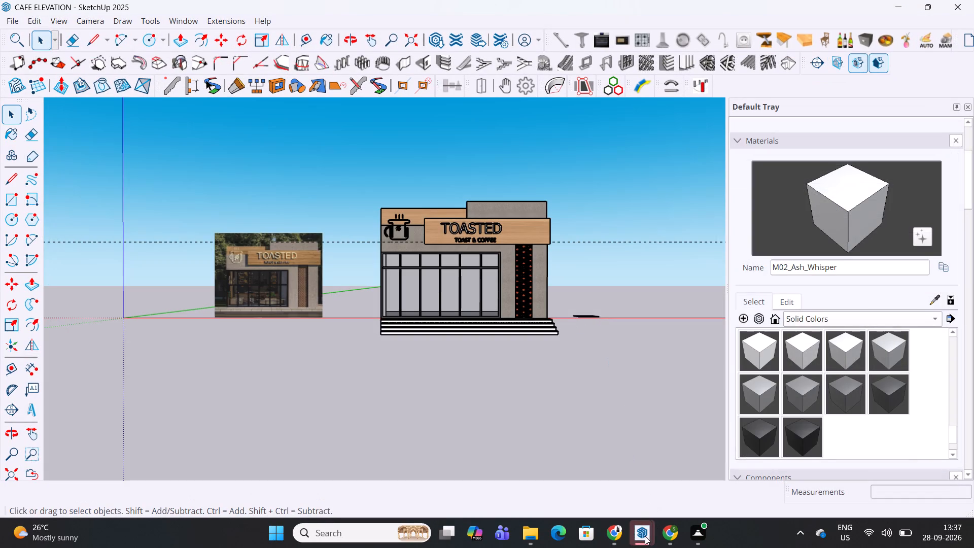
click(693, 476)
click(957, 1)
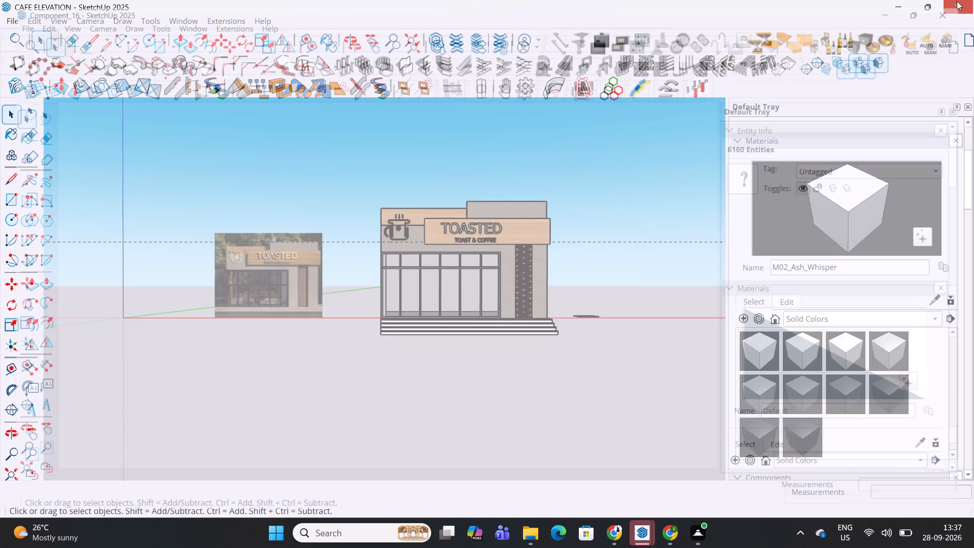
click(631, 478)
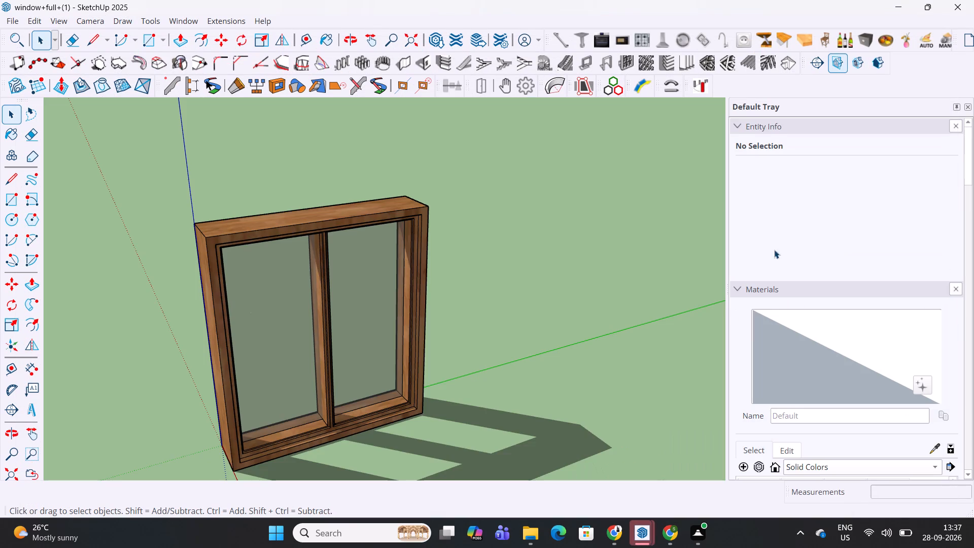
click(961, 0)
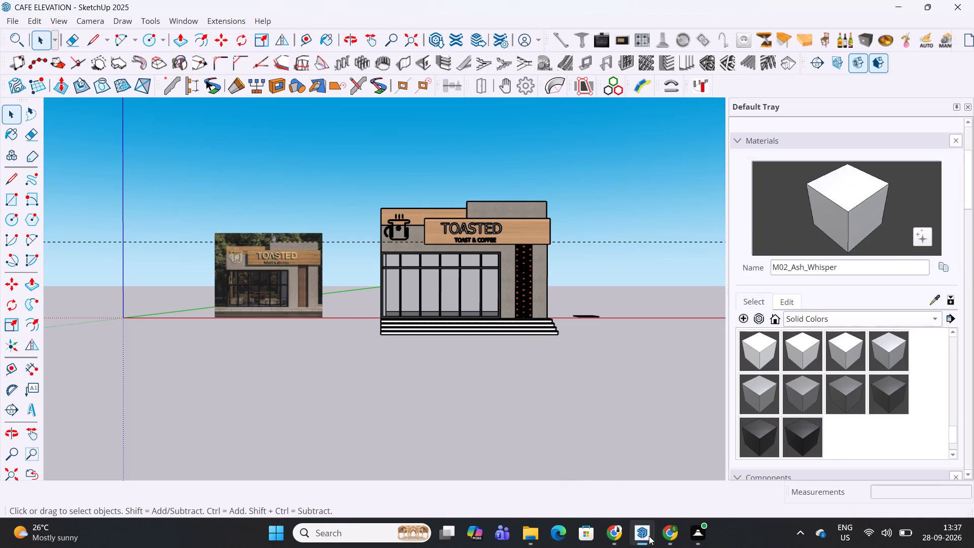
In the Trees model, select three neighbouring trees, a large light-green one between two darker ones, and copy them.
click(724, 480)
click(402, 266)
scroll(402, 266, down, 6)
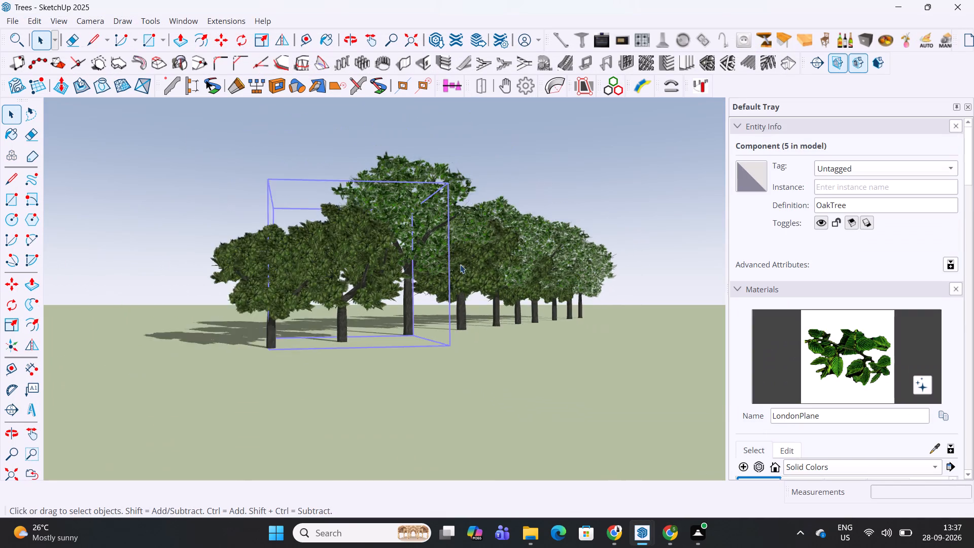
scroll(464, 264, down, 2)
middle_drag(465, 264, 364, 426)
scroll(286, 310, down, 7)
middle_drag(384, 285, 249, 175)
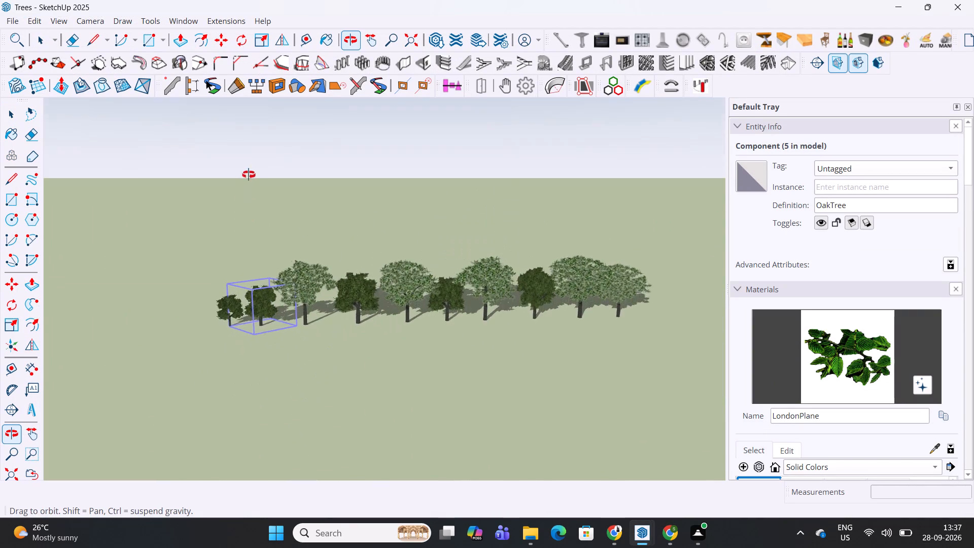
middle_drag(249, 175, 268, 168)
scroll(297, 271, up, 3)
drag(325, 242, 202, 378)
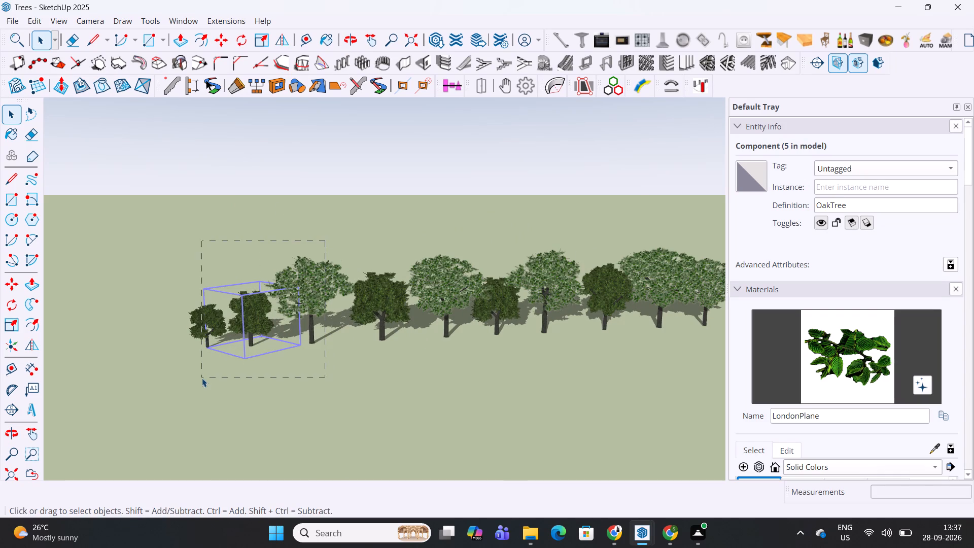
drag(202, 378, 441, 367)
drag(471, 222, 376, 350)
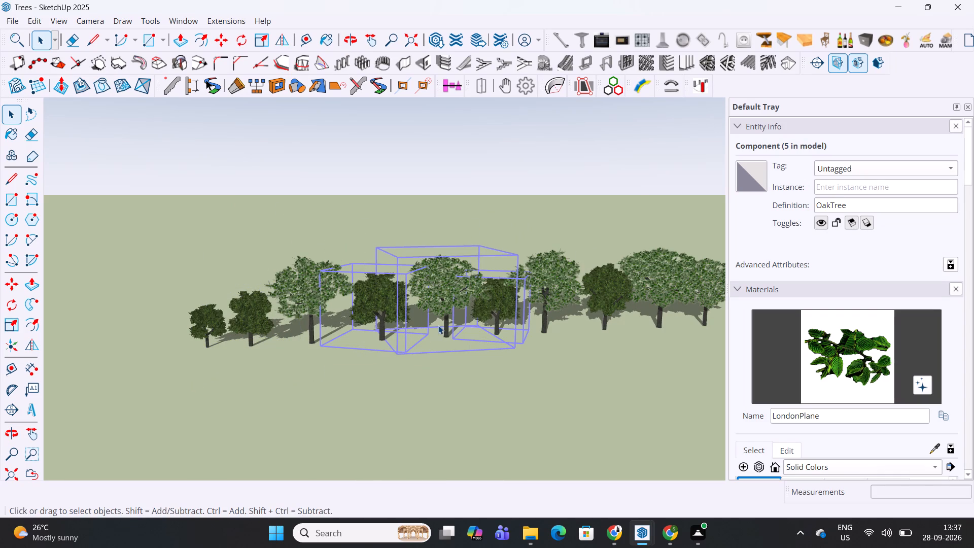
key(ctrl+c)
key(Escape)
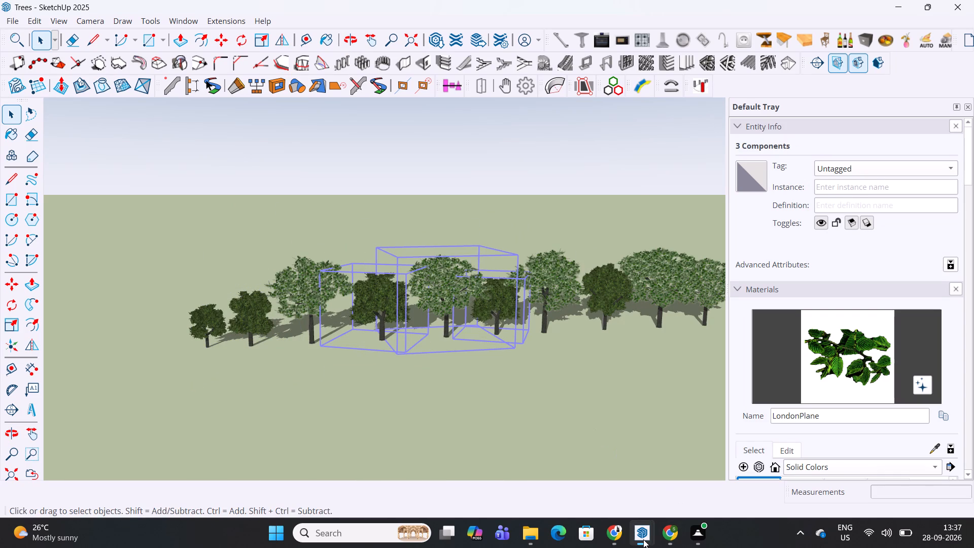
Switch to the CAFE ELEVATION model and paste the three copied trees at ground level around the café.
click(537, 485)
key(ctrl+v)
scroll(363, 299, up, 1)
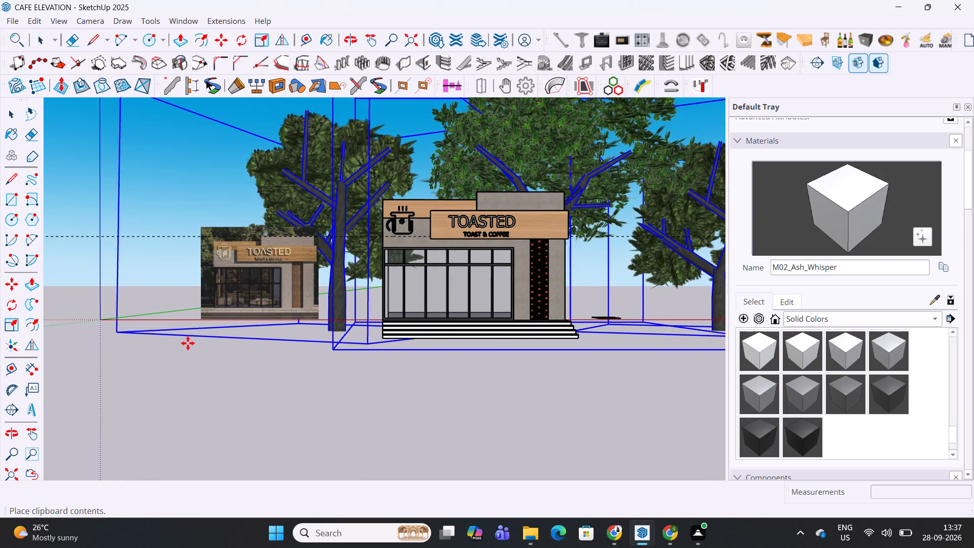
click(178, 340)
key(space)
click(277, 376)
Move the large middle tree along the red axis toward the reference image, keeping it behind the café.
scroll(280, 375, down, 4)
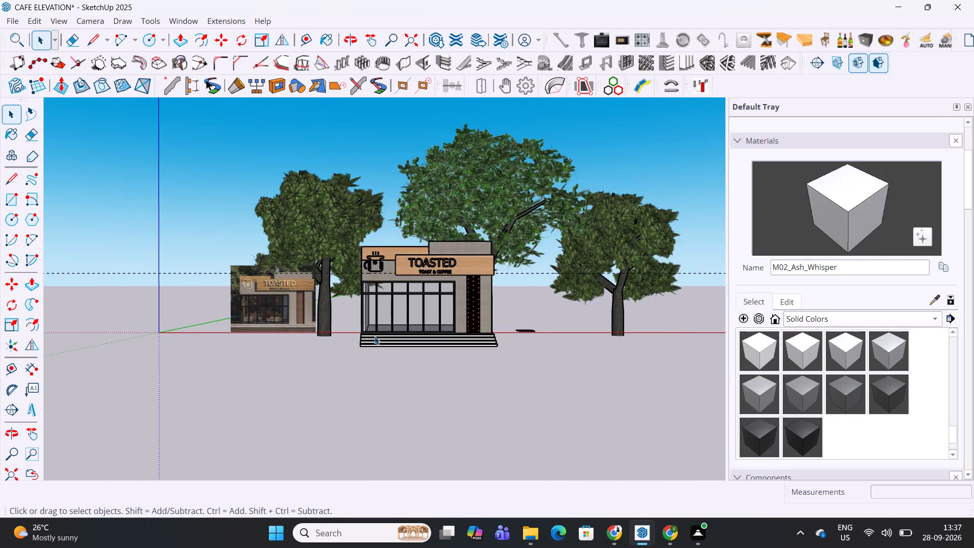
middle_drag(375, 336, 377, 447)
middle_drag(402, 366, 373, 437)
shift+scroll(402, 366, down, 1)
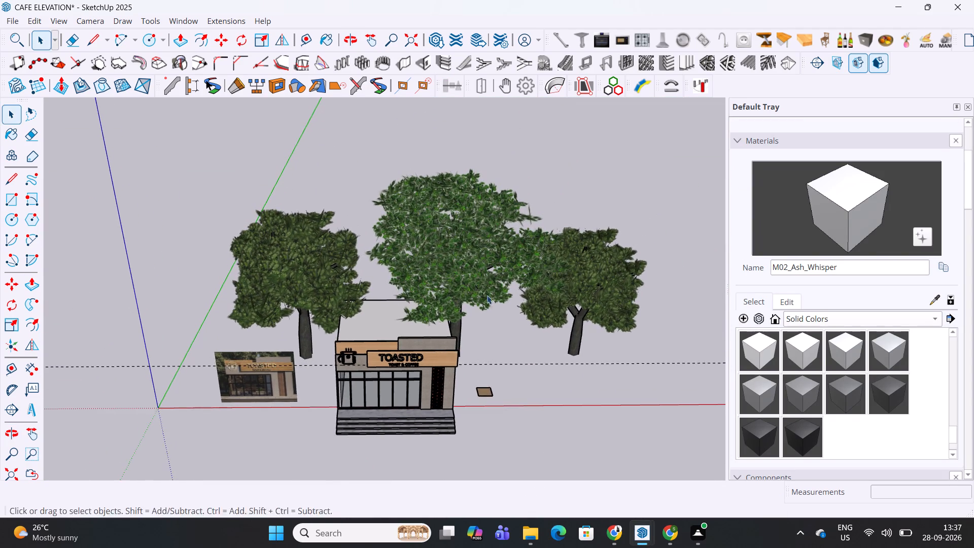
middle_drag(487, 294, 480, 408)
click(474, 257)
key(m)
click(701, 379)
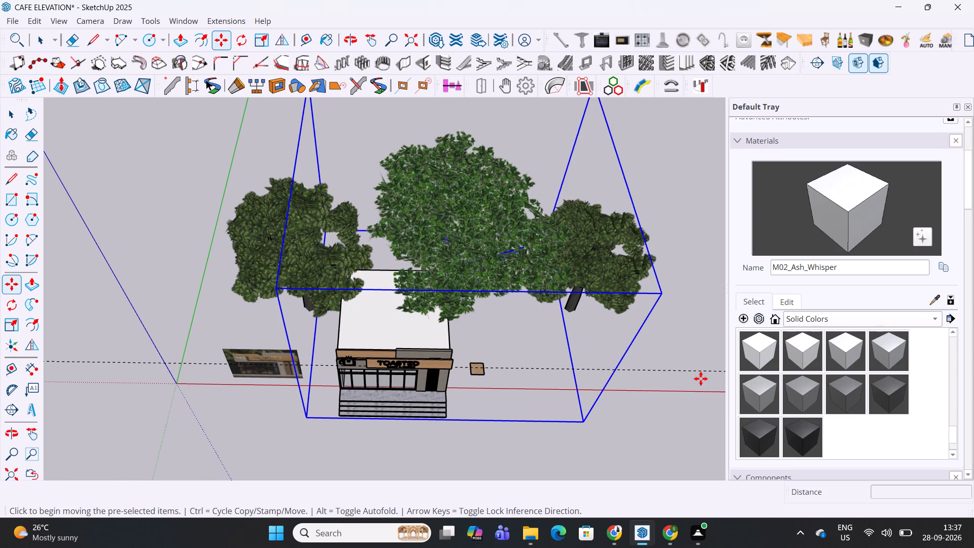
click(654, 381)
Move the dark tree on the brick-screen side about 24' closer to the café.
middle_drag(602, 409, 594, 235)
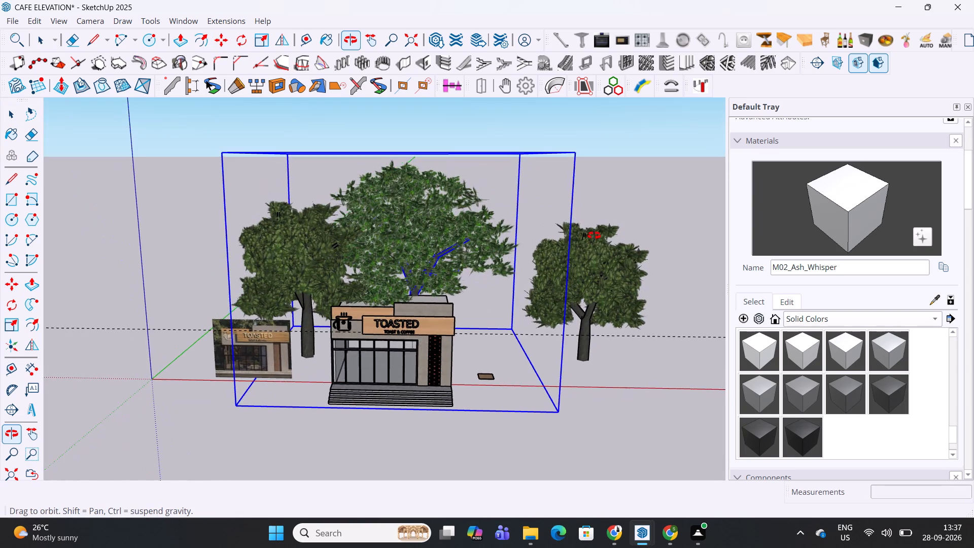
middle_drag(594, 235, 602, 181)
key(space)
click(606, 282)
key(m)
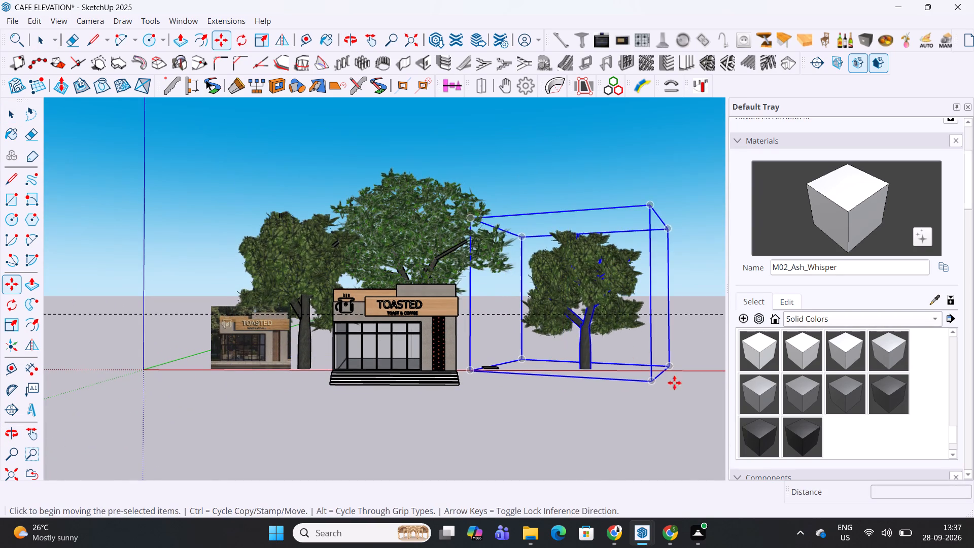
click(688, 399)
click(570, 394)
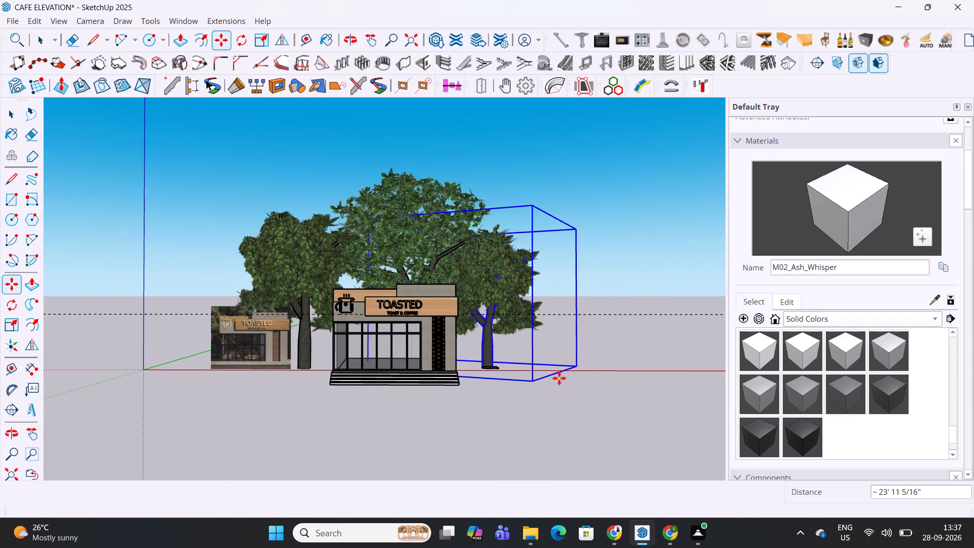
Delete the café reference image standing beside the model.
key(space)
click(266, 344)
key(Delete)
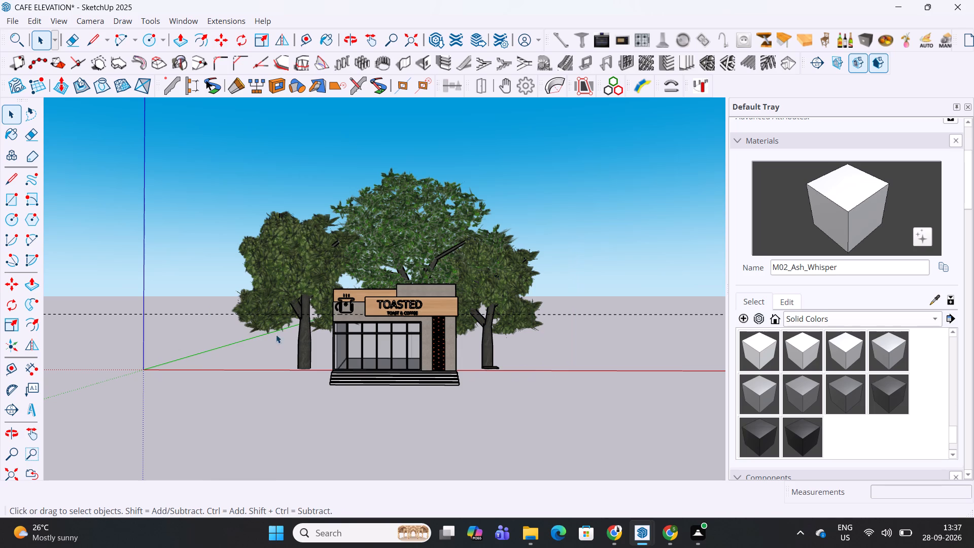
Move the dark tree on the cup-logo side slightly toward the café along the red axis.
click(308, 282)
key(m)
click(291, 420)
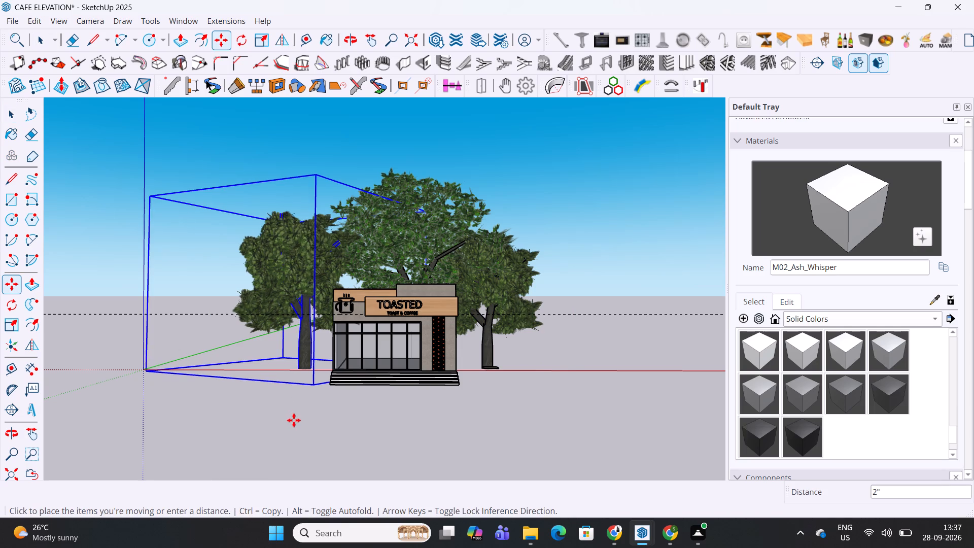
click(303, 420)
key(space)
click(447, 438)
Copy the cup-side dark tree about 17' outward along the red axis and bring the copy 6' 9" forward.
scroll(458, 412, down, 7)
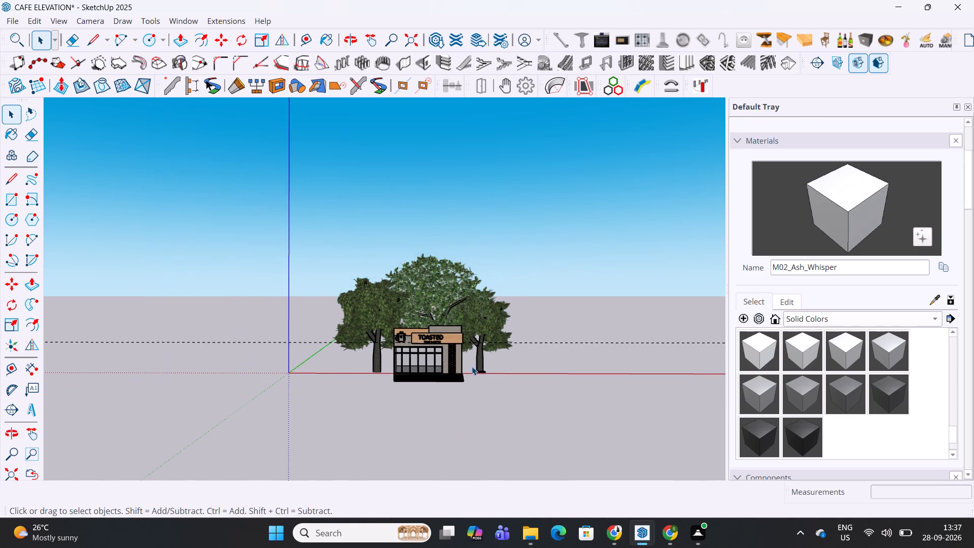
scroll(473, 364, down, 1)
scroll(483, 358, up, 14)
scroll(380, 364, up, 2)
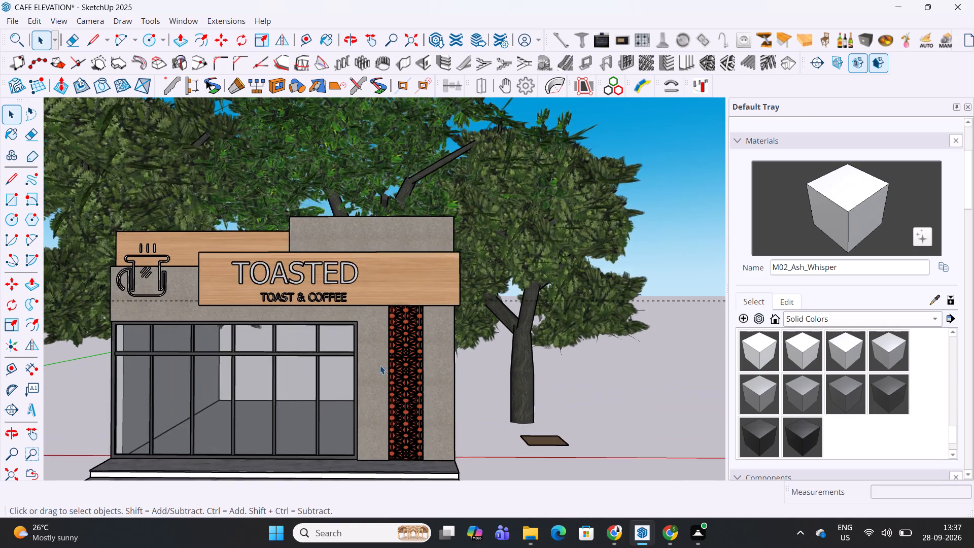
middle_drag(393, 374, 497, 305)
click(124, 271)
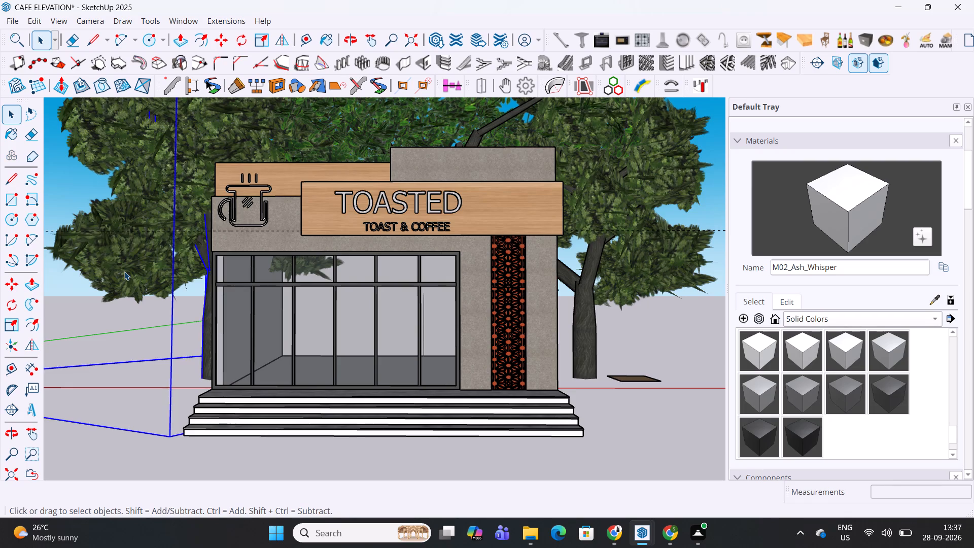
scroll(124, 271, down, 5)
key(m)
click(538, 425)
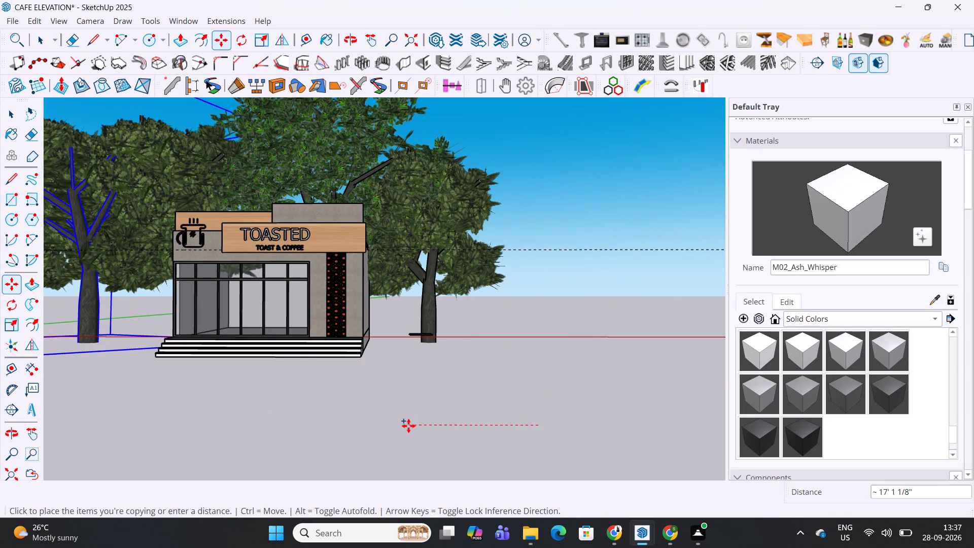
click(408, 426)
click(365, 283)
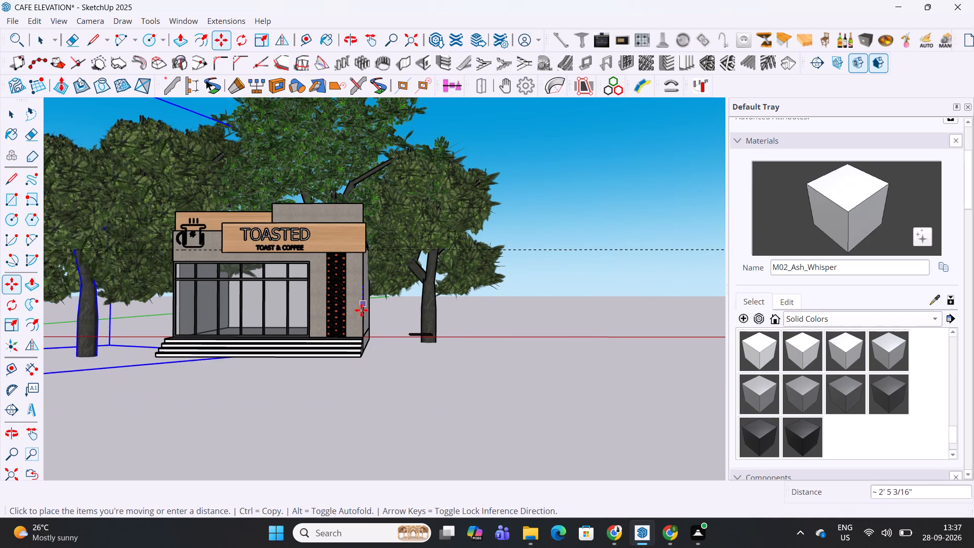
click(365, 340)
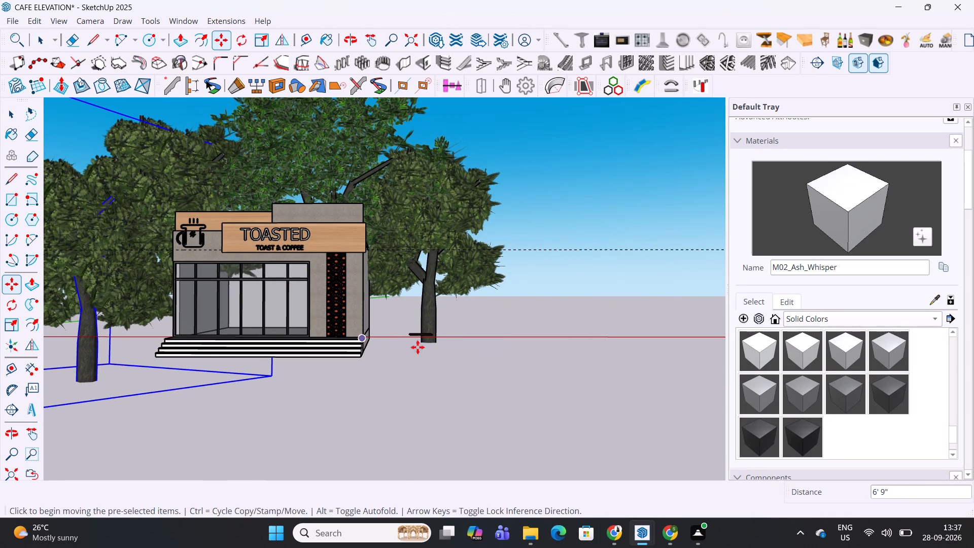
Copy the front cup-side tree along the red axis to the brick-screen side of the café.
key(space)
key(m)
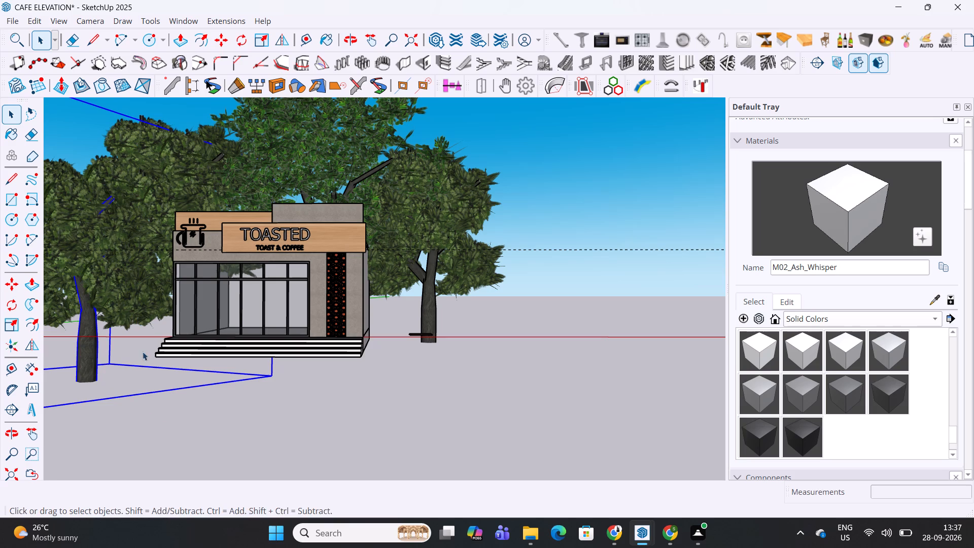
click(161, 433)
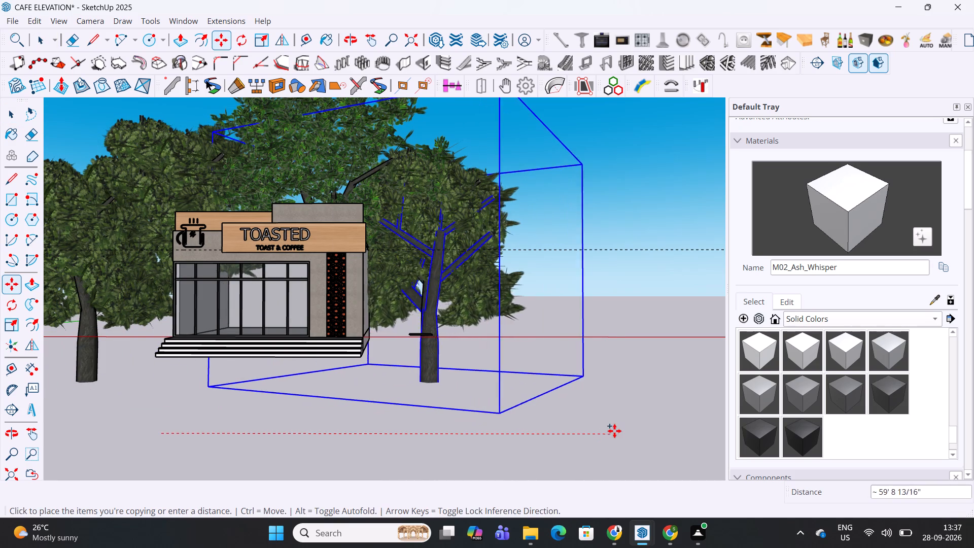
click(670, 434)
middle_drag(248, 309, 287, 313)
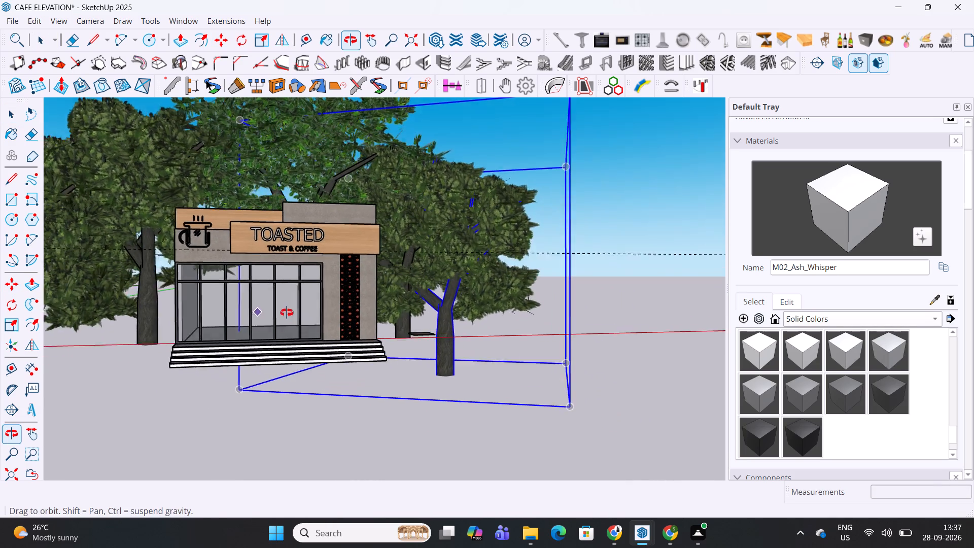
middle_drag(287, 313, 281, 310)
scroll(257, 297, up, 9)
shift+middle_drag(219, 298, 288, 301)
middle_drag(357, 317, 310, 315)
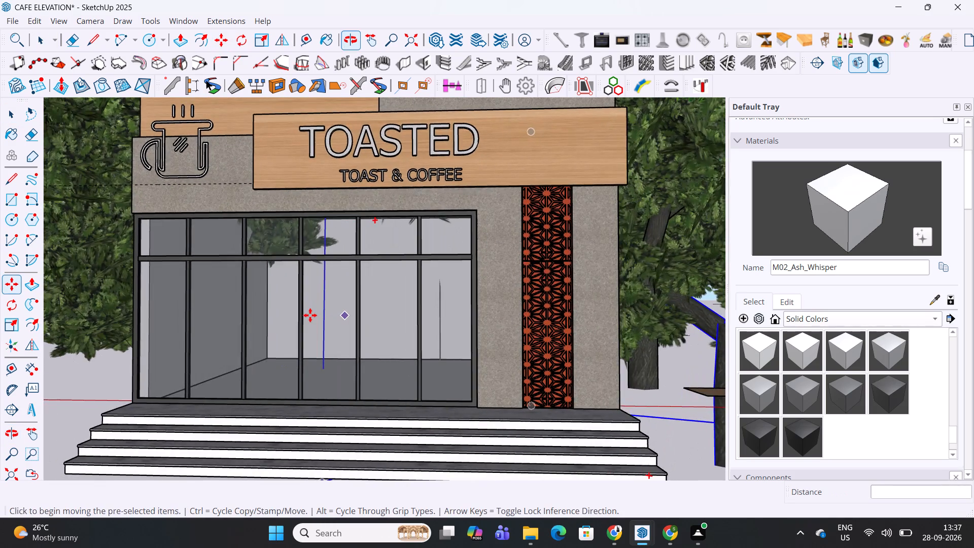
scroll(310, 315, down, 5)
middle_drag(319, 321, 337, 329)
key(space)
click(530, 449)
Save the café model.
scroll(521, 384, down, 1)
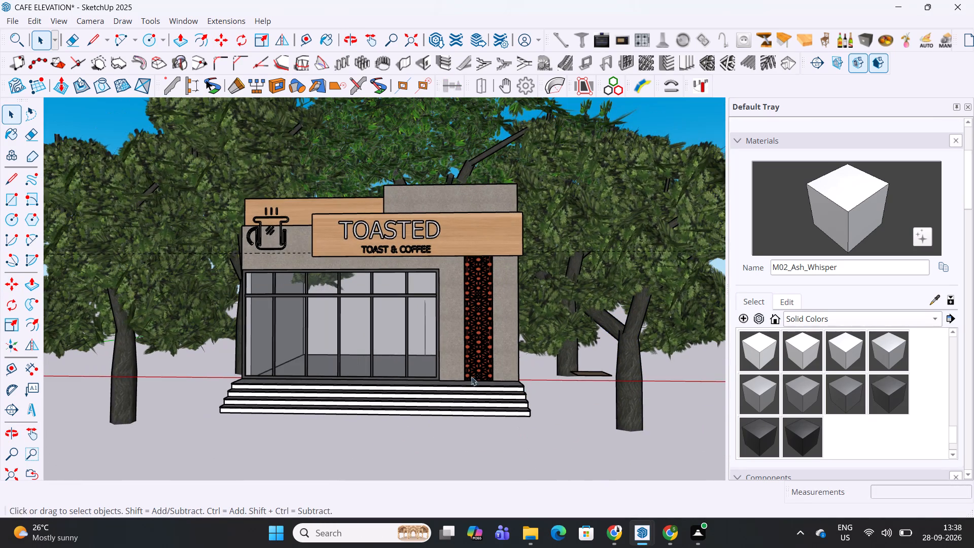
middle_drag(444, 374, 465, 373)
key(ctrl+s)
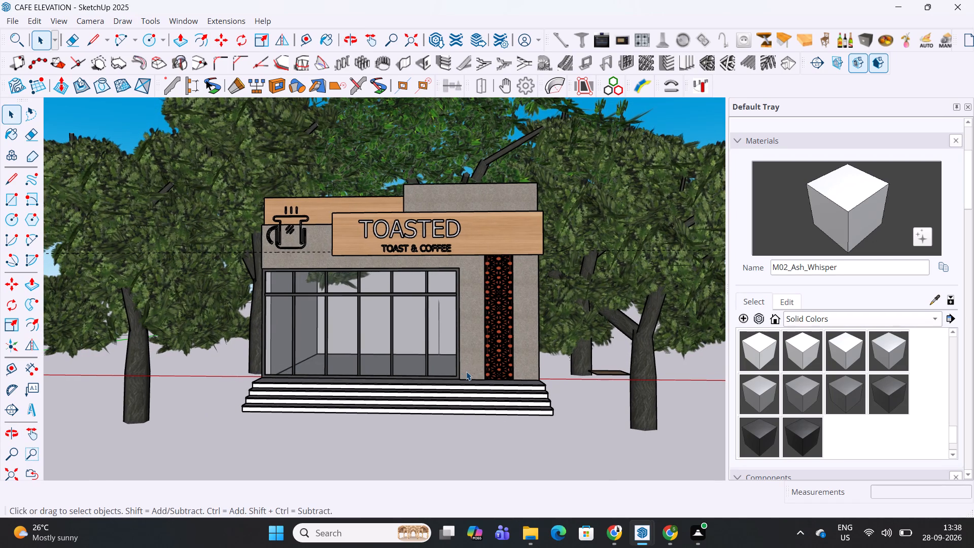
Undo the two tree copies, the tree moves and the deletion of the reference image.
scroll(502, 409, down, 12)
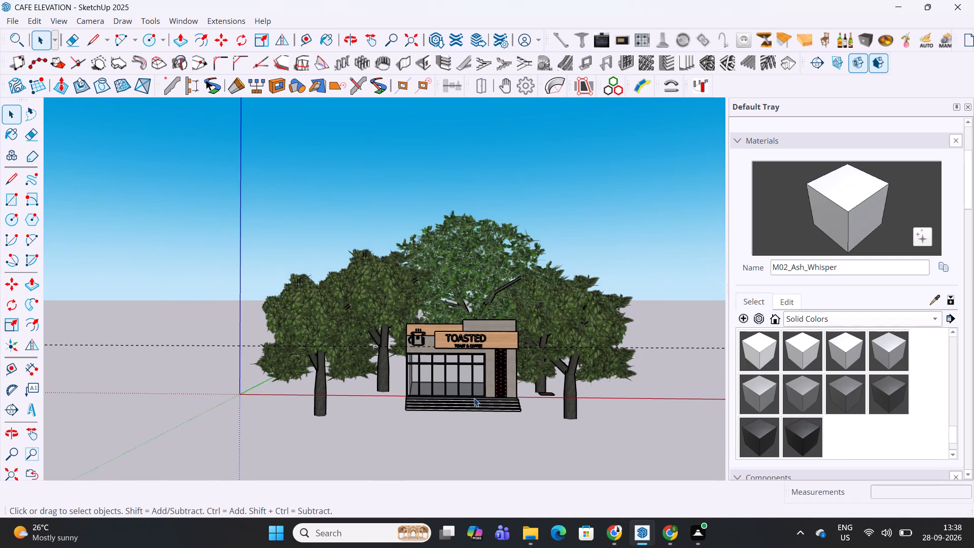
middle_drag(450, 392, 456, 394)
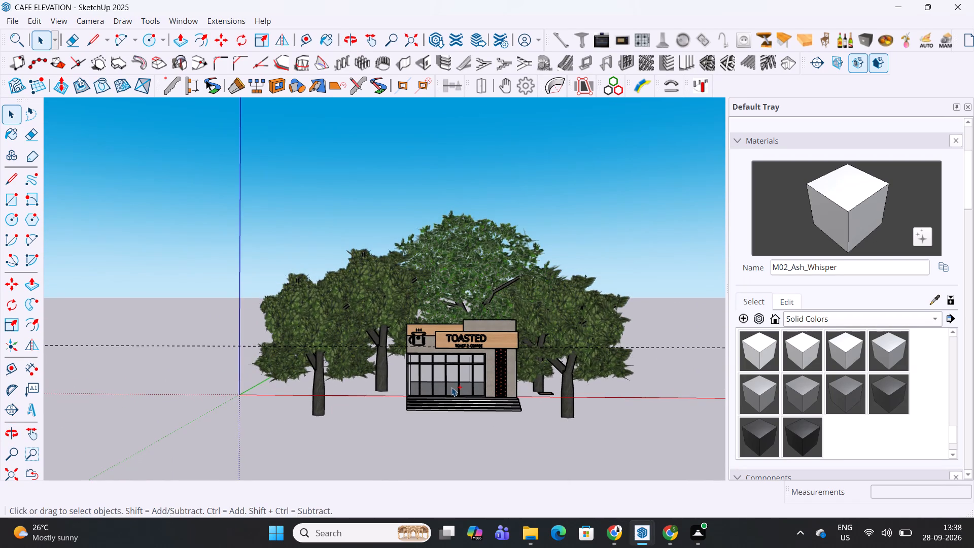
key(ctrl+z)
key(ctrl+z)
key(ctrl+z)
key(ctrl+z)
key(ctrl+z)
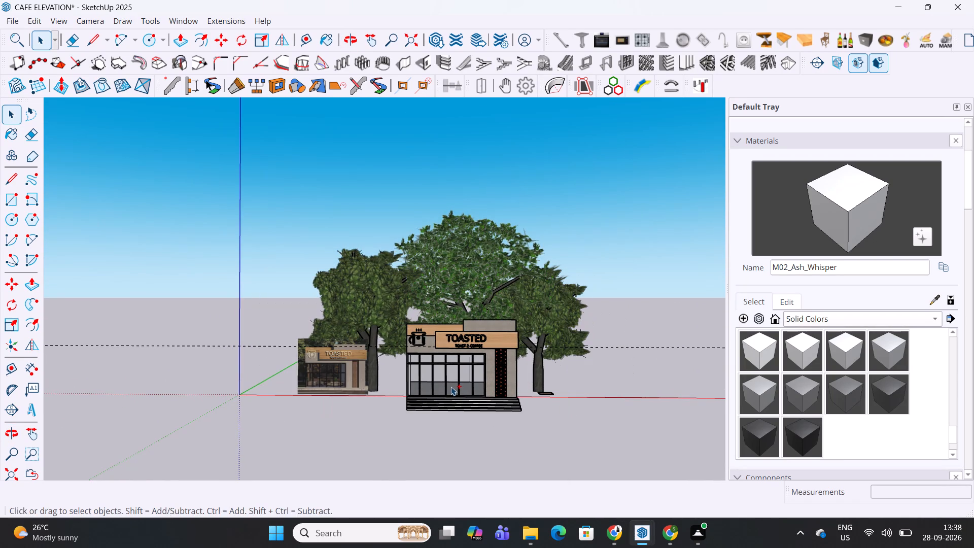
Move the reference image about 12' 7" farther from the café along the red axis.
scroll(380, 366, up, 9)
scroll(339, 369, down, 3)
shift+middle_drag(367, 369, 359, 369)
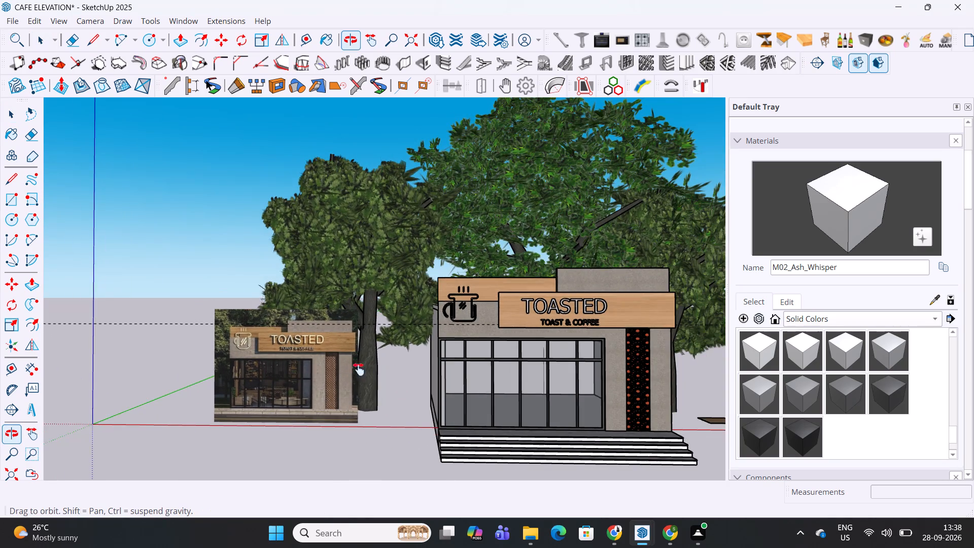
shift+middle_drag(359, 369, 310, 369)
click(253, 385)
key(m)
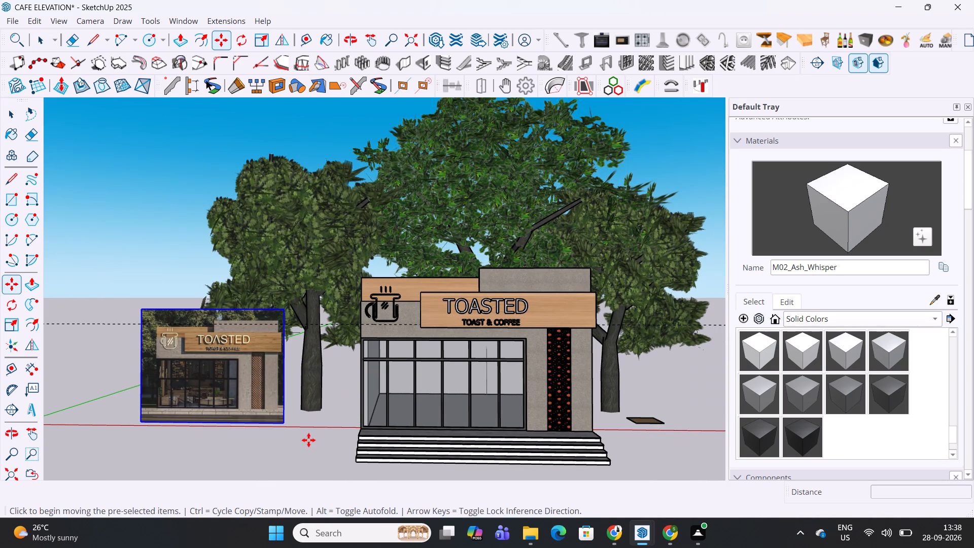
click(308, 440)
click(198, 439)
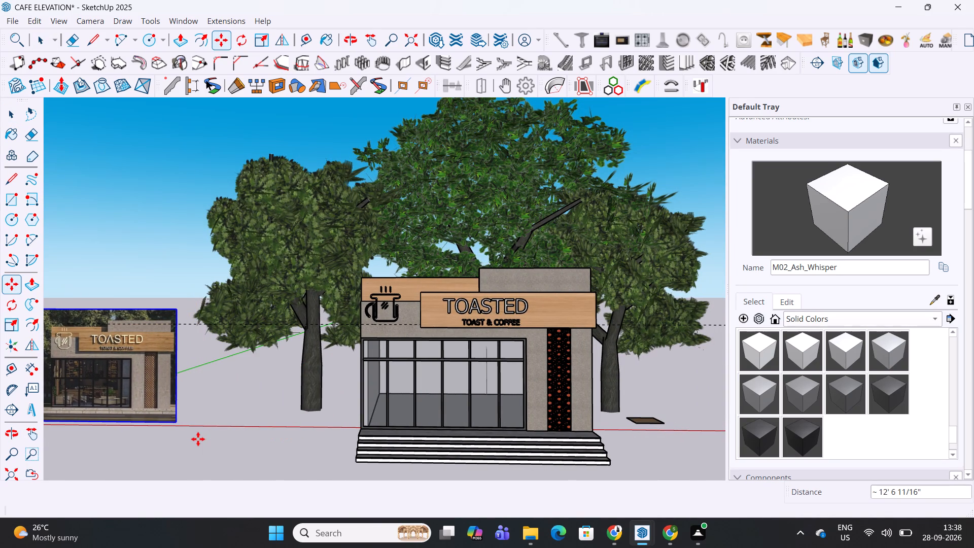
Move the dark tree on the cup-logo side about 9' 3" toward the café's front along the green axis.
shift+middle_drag(204, 439, 229, 425)
key(space)
click(311, 275)
middle_drag(311, 275, 320, 436)
key(m)
click(312, 327)
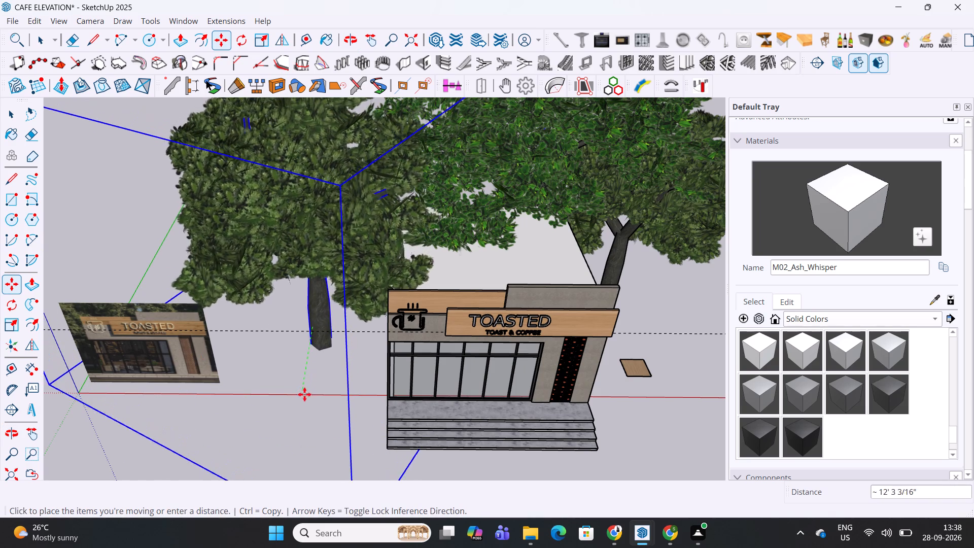
click(305, 373)
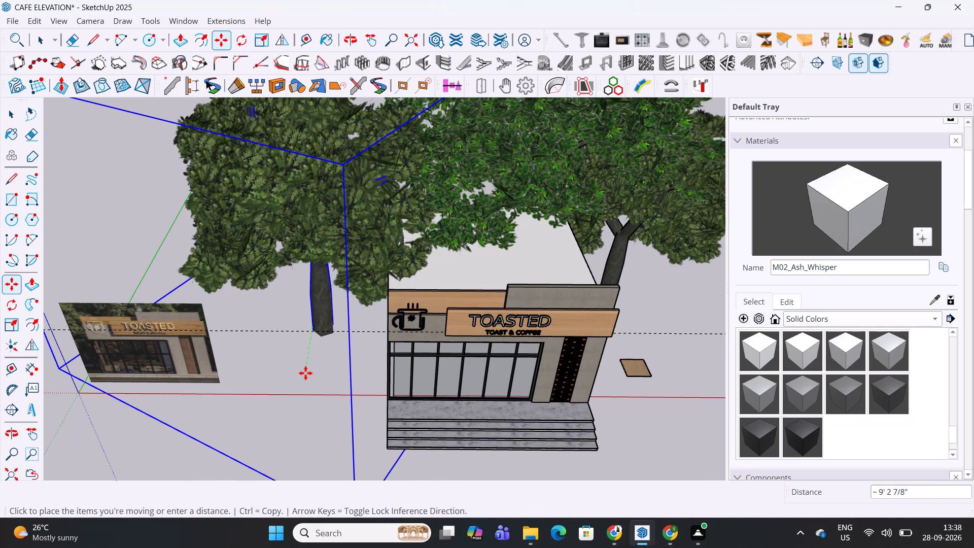
Move the large light-green tree behind the café about 5' 6" forward along the green axis.
scroll(429, 320, down, 1)
shift+middle_drag(427, 320, 277, 356)
key(space)
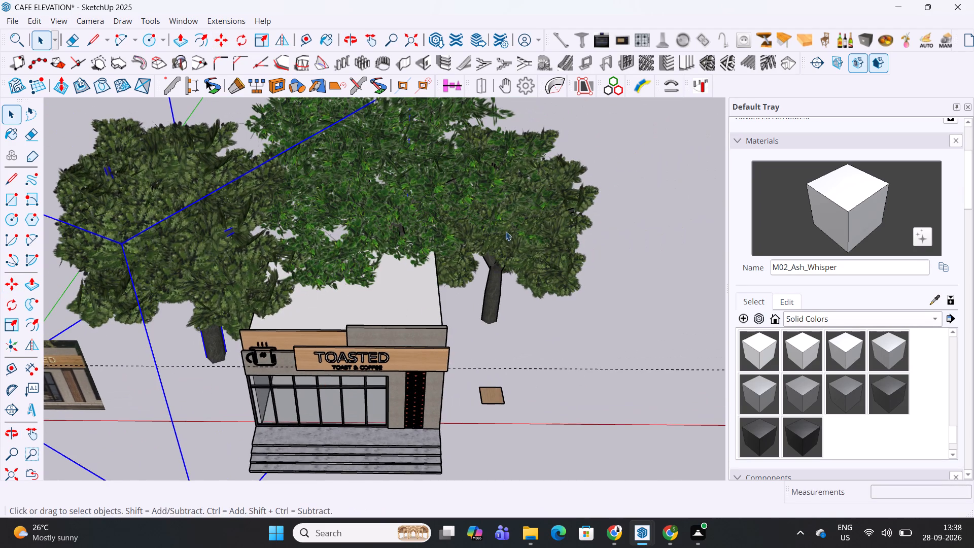
click(506, 231)
key(m)
click(582, 296)
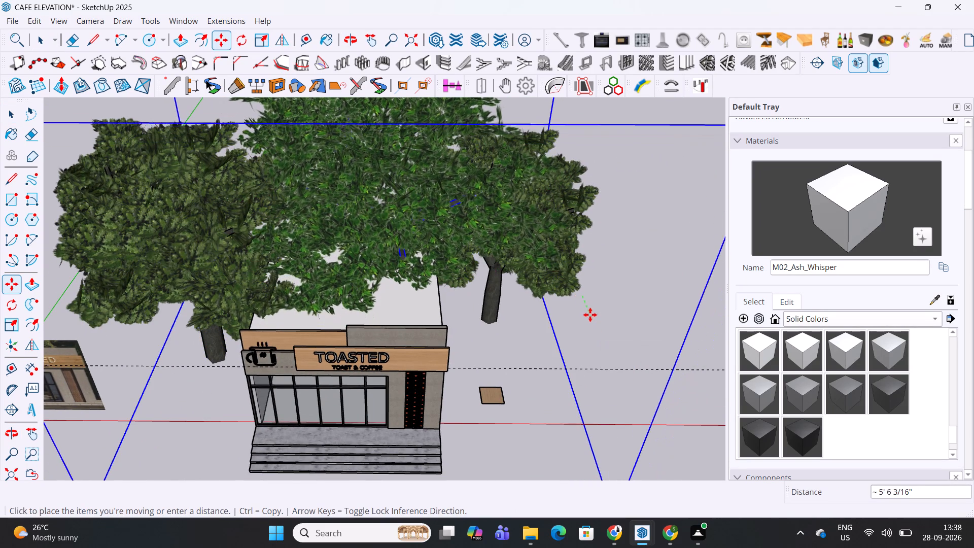
click(590, 315)
Move the dark tree on the brick-screen side about 13' forward toward the café's front.
key(space)
click(497, 294)
key(m)
click(591, 305)
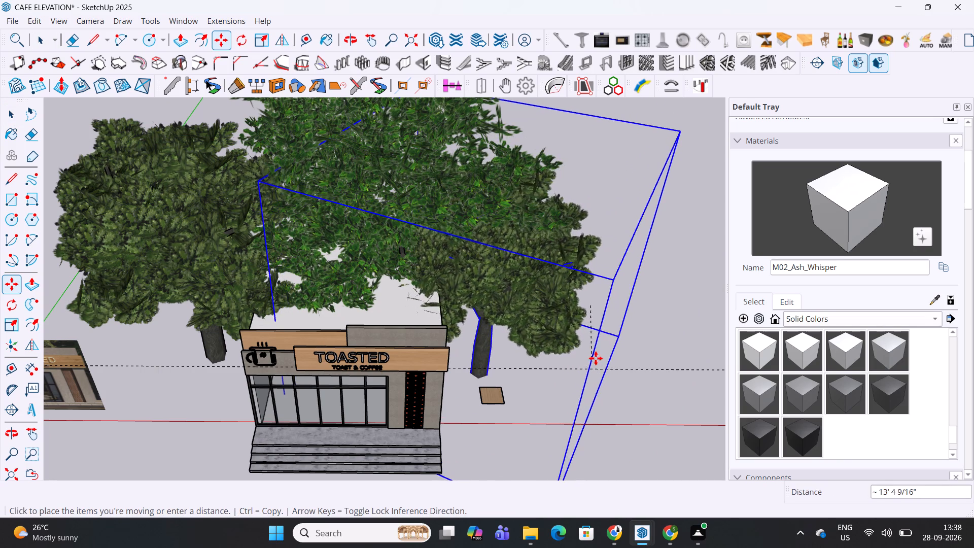
click(608, 357)
middle_drag(543, 397, 548, 237)
key(space)
click(554, 136)
Save the café model with the rearranged trees.
scroll(367, 295, up, 3)
shift+middle_drag(362, 342, 378, 283)
scroll(380, 282, down, 7)
key(ctrl+s)
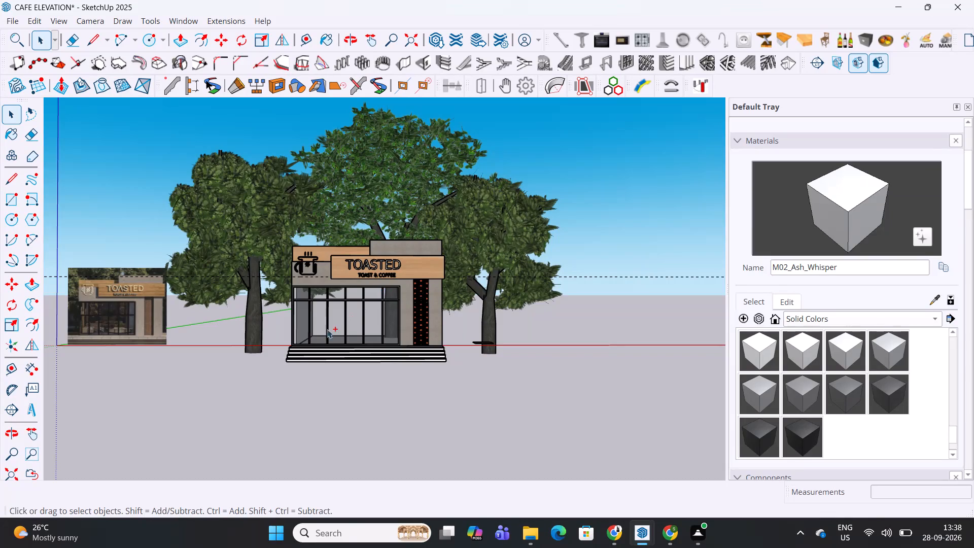
Draw a ground rectangle about 24' 10" by 45' 7" from the lowest step's cup-side corner, extending outward beneath the tree.
scroll(294, 350, up, 5)
key(r)
scroll(263, 365, up, 5)
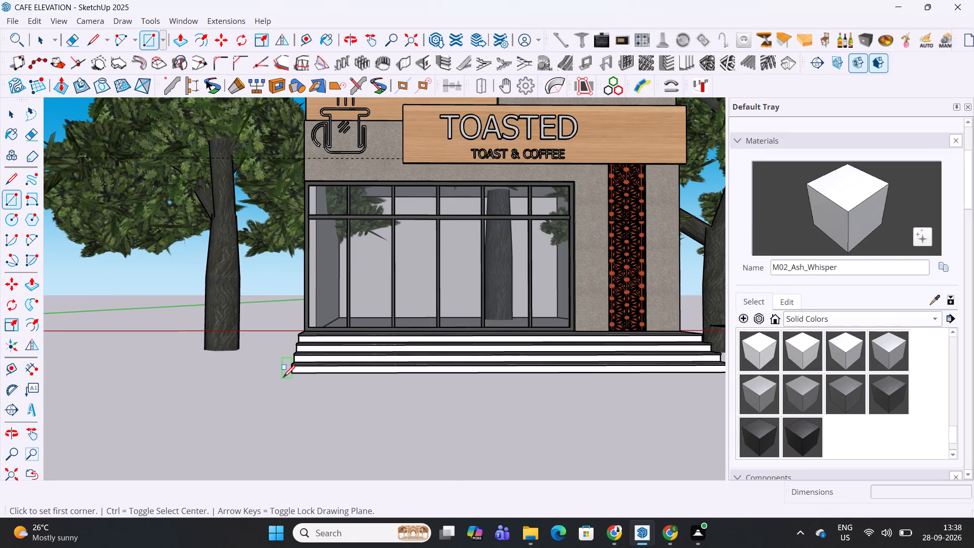
click(293, 374)
middle_drag(127, 298, 307, 433)
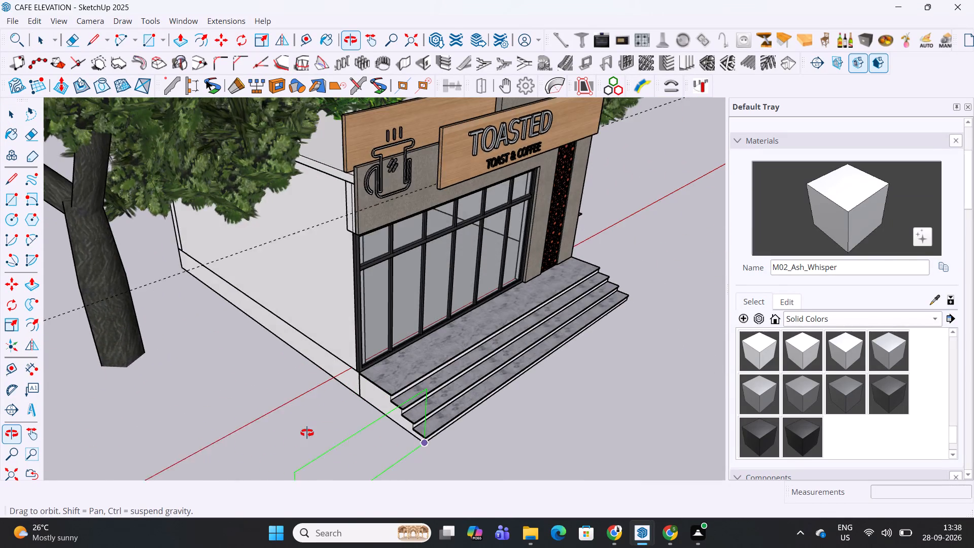
middle_drag(307, 433, 307, 436)
scroll(161, 343, down, 4)
shift+middle_drag(81, 345, 272, 316)
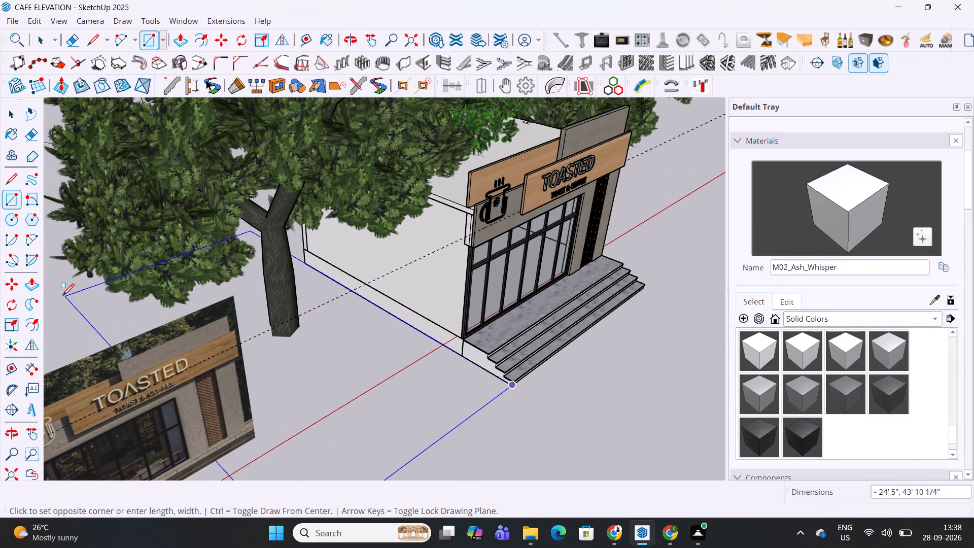
click(56, 292)
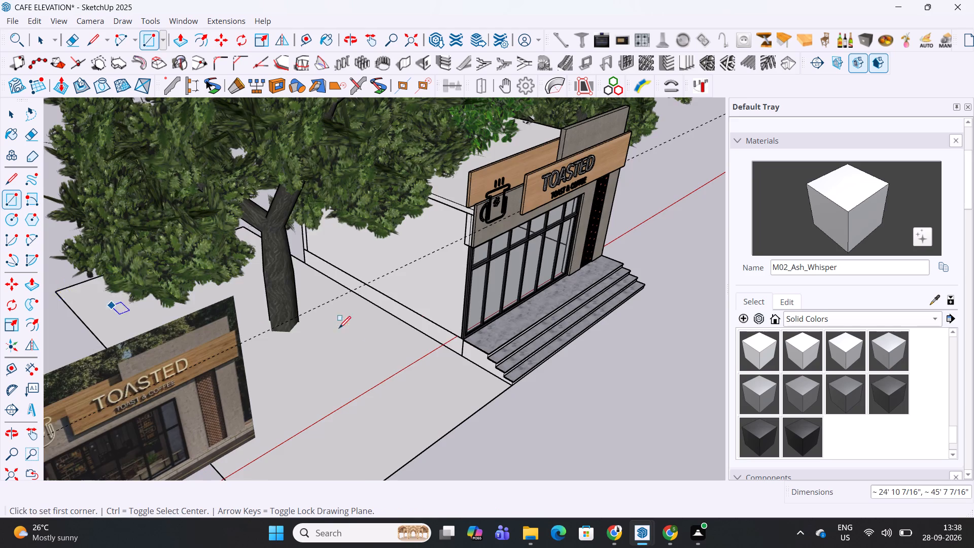
Extrude the ground rectangle by 1" into a thin slab.
scroll(414, 329, down, 1)
middle_drag(414, 329, 234, 263)
key(p)
click(325, 347)
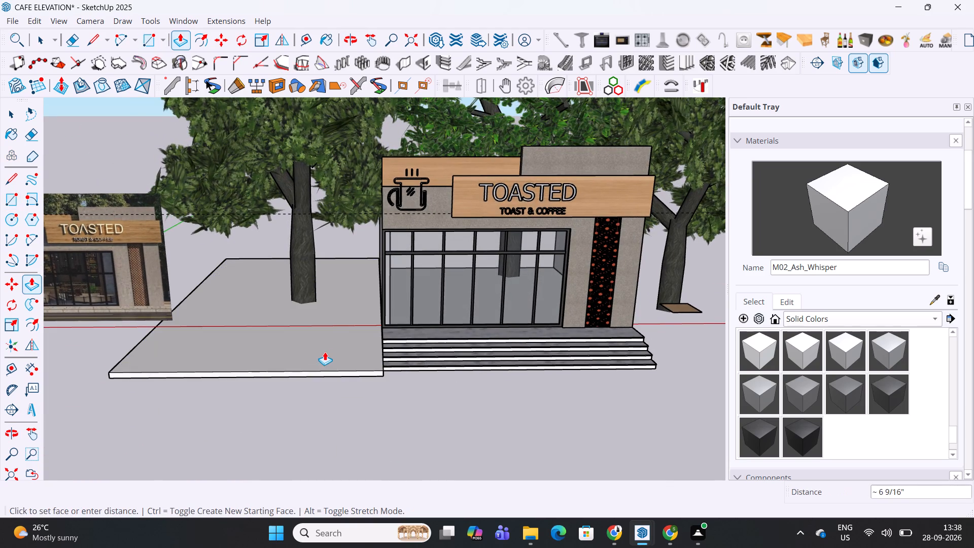
key(1)
key(Return)
Extend the slab's café-side face along the red axis beneath the café and past the brick-screen-side tree.
scroll(401, 374, up, 10)
middle_drag(395, 364, 261, 293)
scroll(298, 336, up, 4)
click(318, 344)
scroll(462, 371, down, 15)
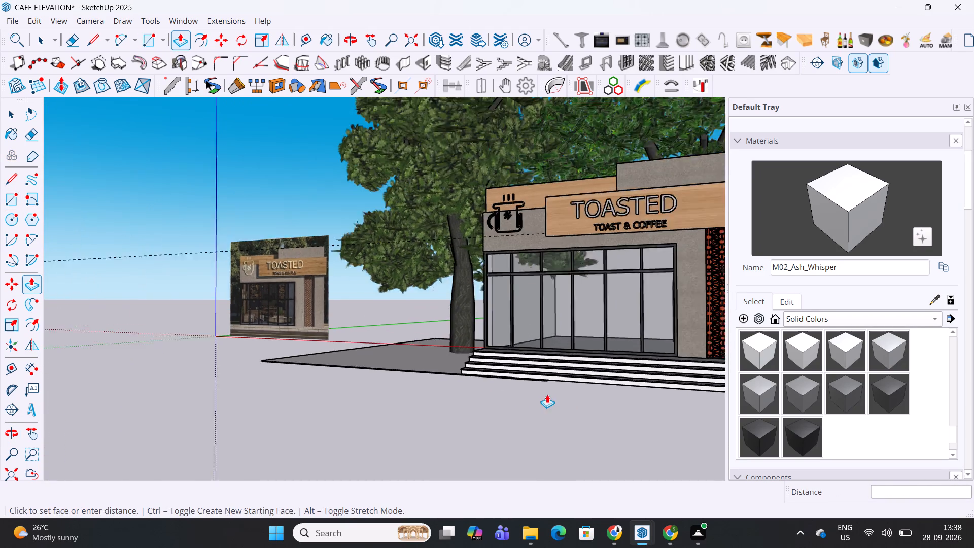
scroll(547, 394, down, 8)
shift+middle_drag(580, 392, 182, 350)
click(599, 437)
middle_drag(333, 369, 437, 380)
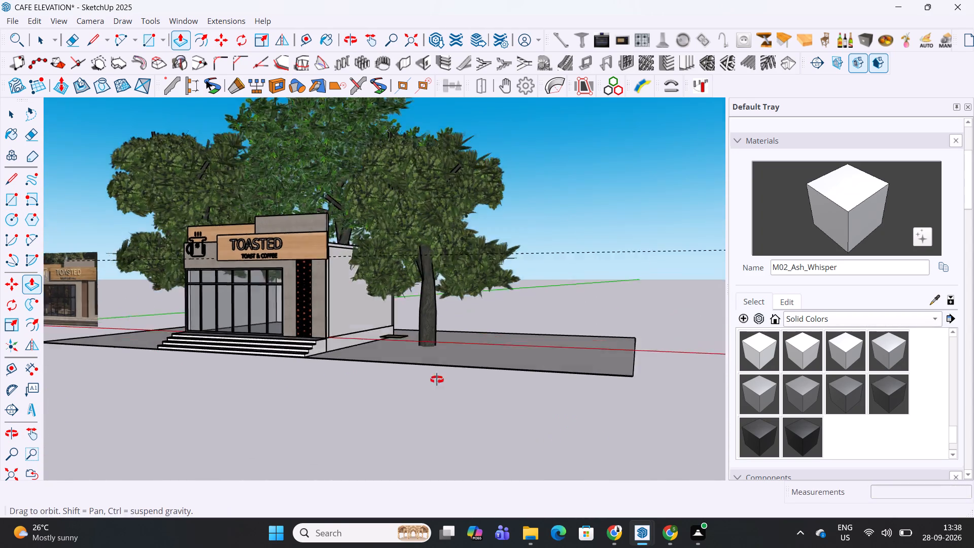
middle_drag(437, 380, 466, 355)
key(space)
key(Escape)
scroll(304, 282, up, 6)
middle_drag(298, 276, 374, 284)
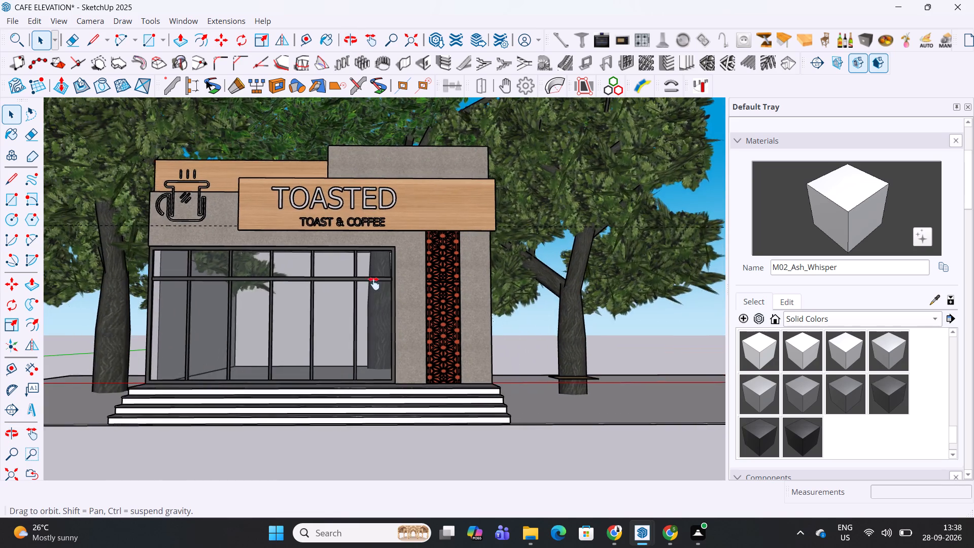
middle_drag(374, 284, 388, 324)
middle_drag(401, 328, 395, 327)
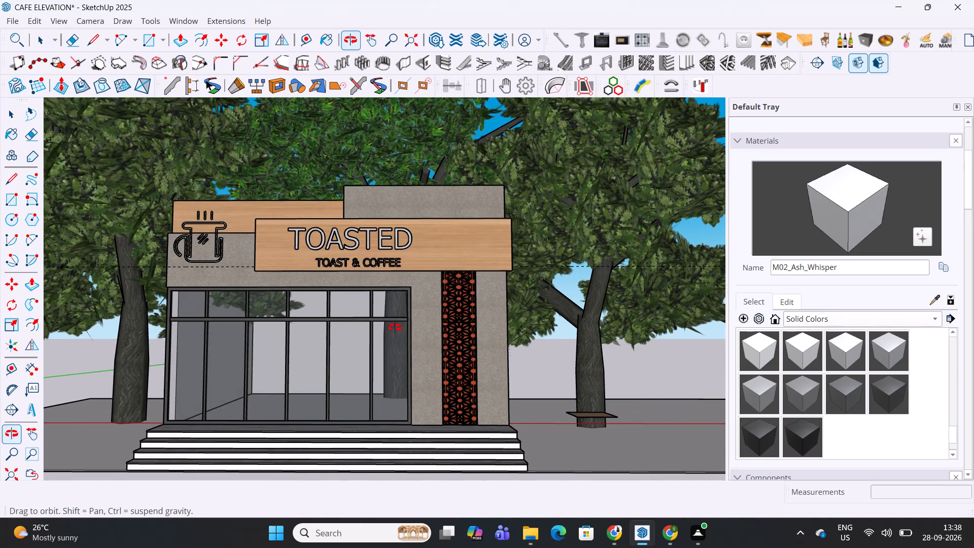
Group the whole ground slab beneath the café and trees.
middle_drag(395, 327, 395, 327)
scroll(524, 260, down, 6)
middle_drag(402, 296, 391, 438)
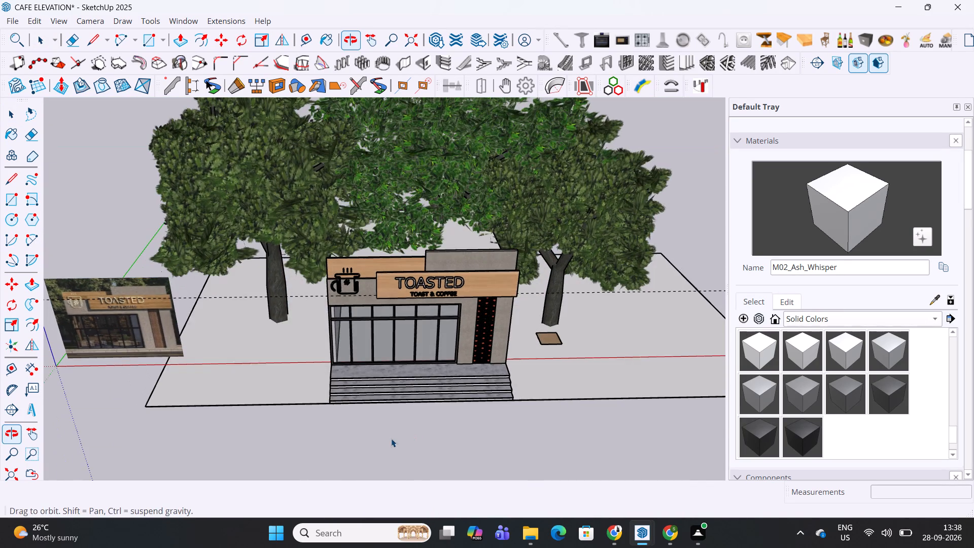
middle_drag(391, 438, 411, 440)
triple_click(228, 349)
right_click(228, 349)
click(302, 216)
middle_drag(252, 428, 298, 349)
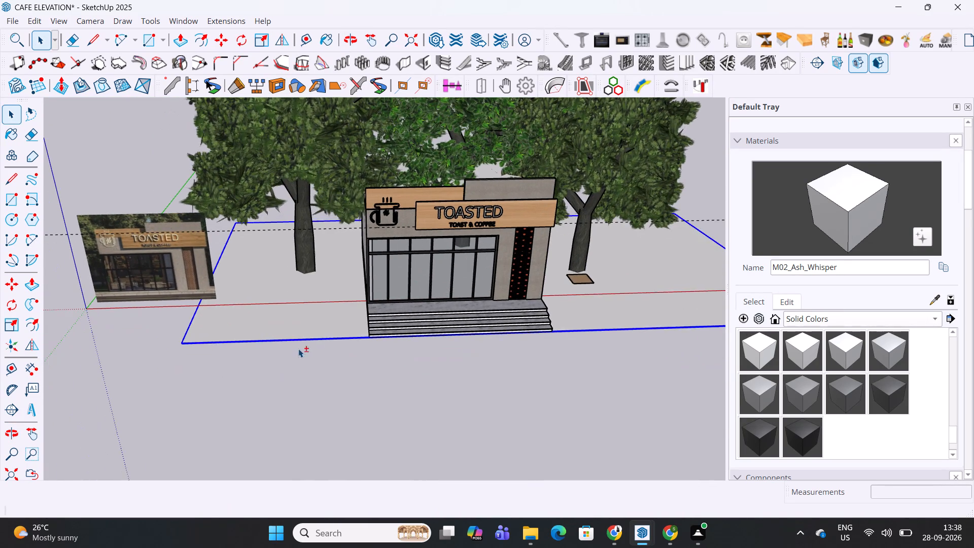
click(299, 386)
Draw a rectangle about 89' 5" by 13' outward from the ground slab's front edge, starting at its cup-side corner.
key(r)
scroll(250, 372, up, 17)
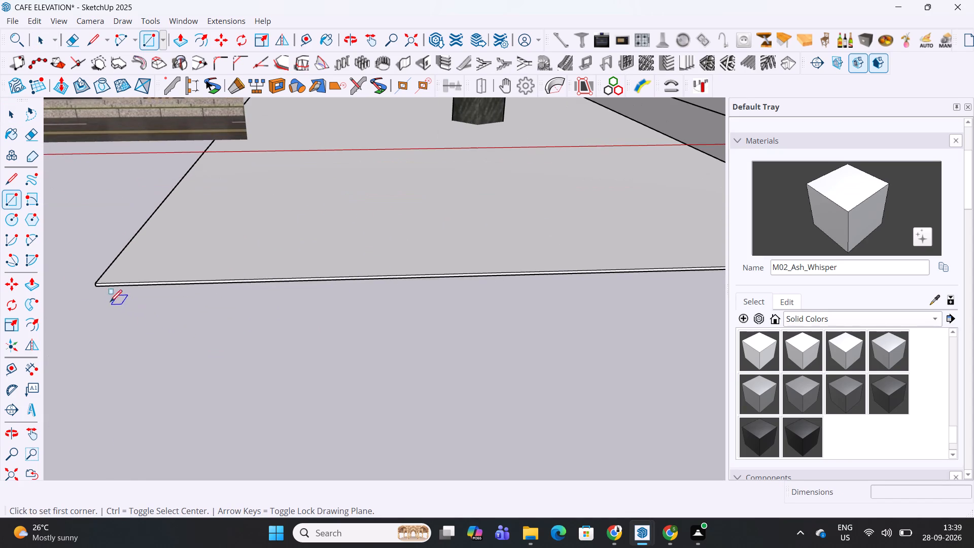
click(96, 290)
scroll(96, 290, down, 10)
scroll(452, 350, down, 4)
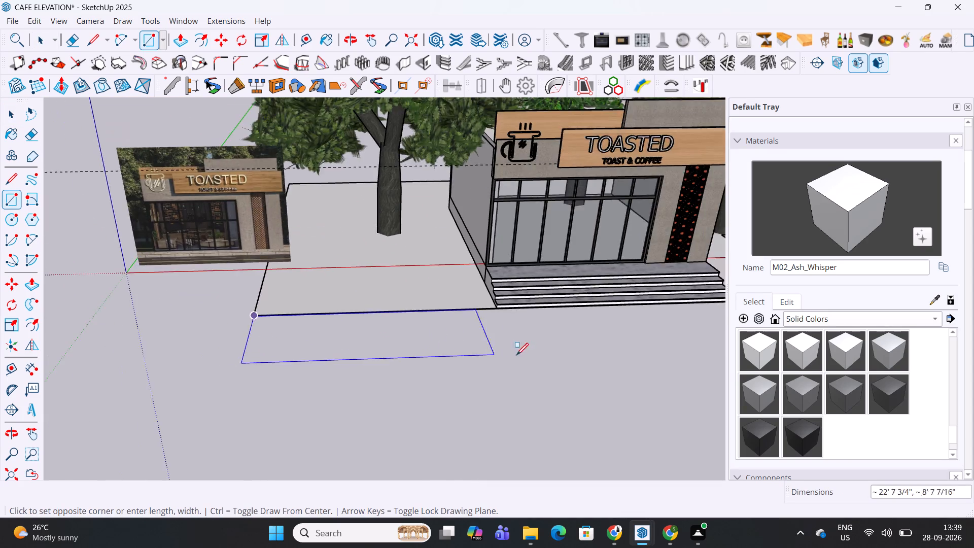
scroll(516, 356, down, 5)
shift+middle_drag(593, 365, 252, 387)
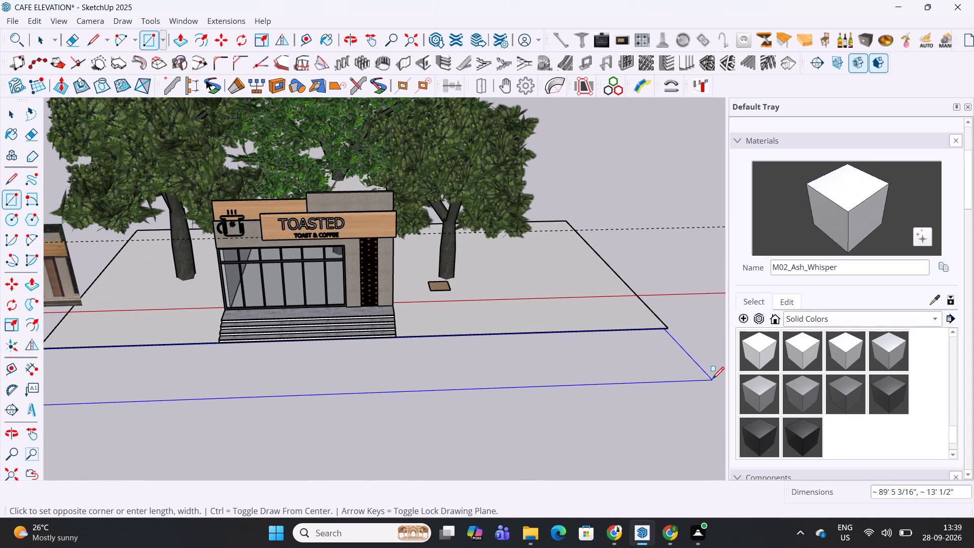
click(712, 380)
scroll(376, 371, up, 5)
key(space)
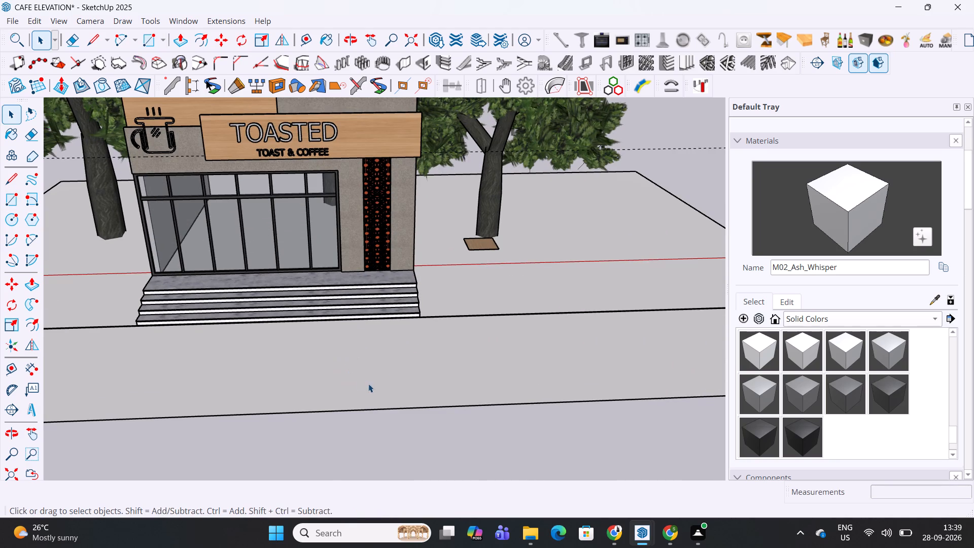
Extrude the front strip rectangle by 1".
key(p)
click(499, 355)
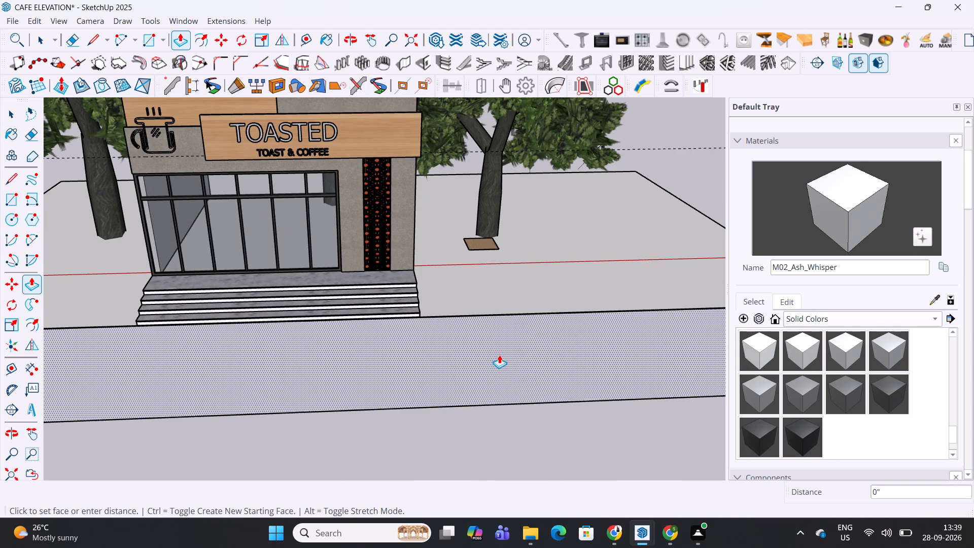
scroll(488, 355, up, 10)
key(1)
key(Return)
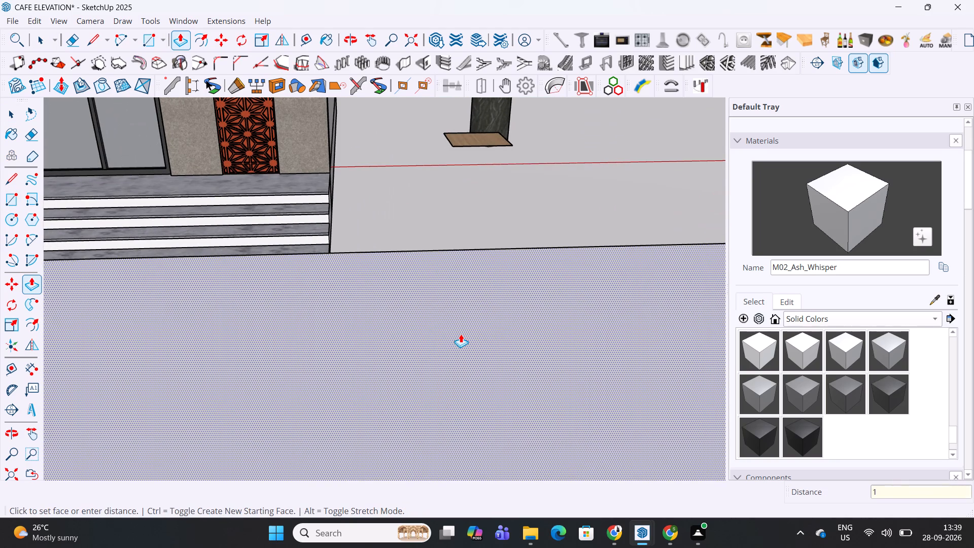
key(space)
Group the extruded front strip.
triple_click(441, 354)
right_click(441, 354)
click(483, 216)
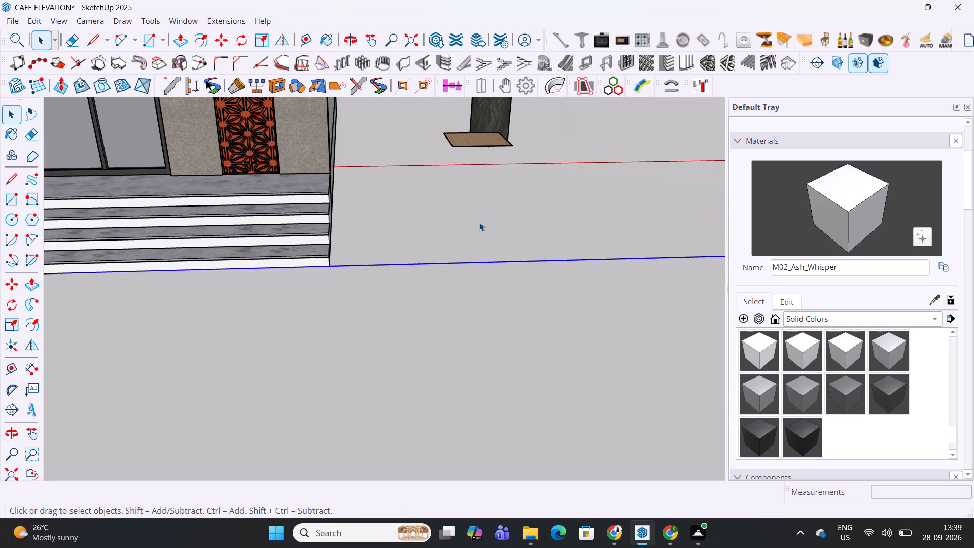
scroll(479, 231, down, 12)
click(407, 349)
Paint the front strip with the M07_Charcoal_Gleam solid colour.
middle_drag(398, 346, 418, 382)
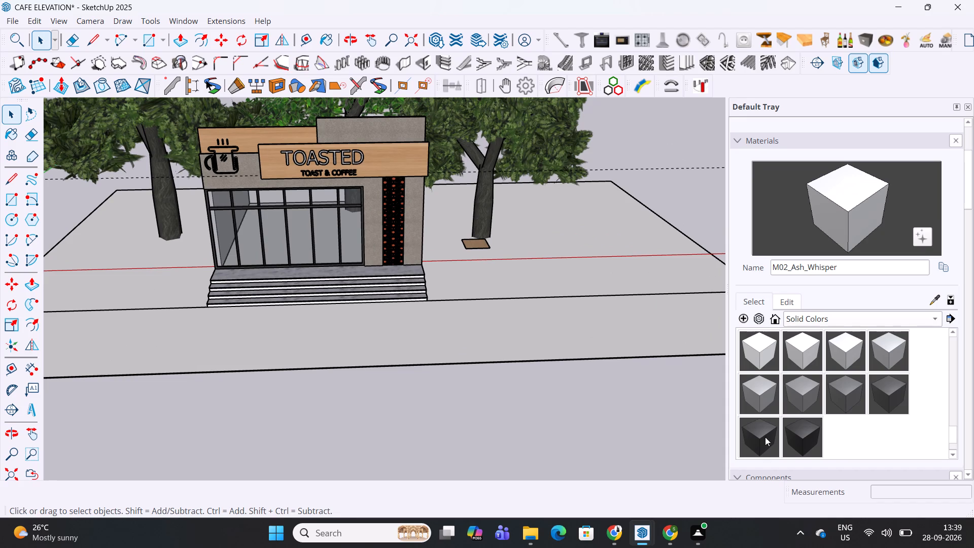
click(881, 384)
click(517, 331)
middle_drag(528, 374, 510, 420)
key(space)
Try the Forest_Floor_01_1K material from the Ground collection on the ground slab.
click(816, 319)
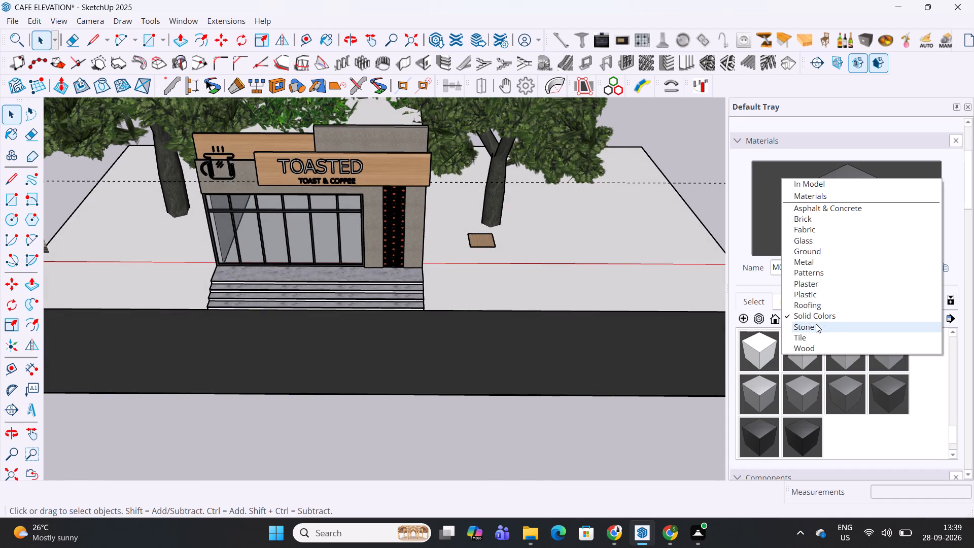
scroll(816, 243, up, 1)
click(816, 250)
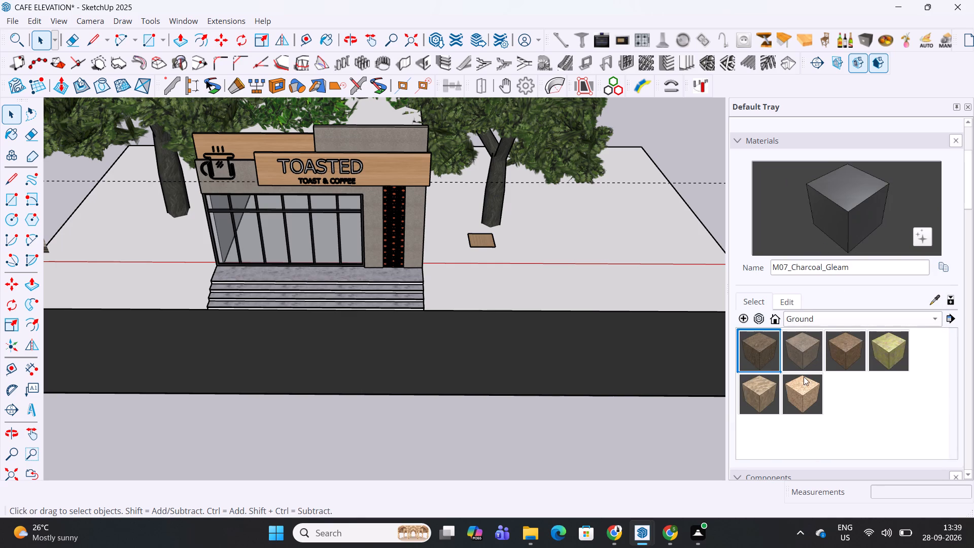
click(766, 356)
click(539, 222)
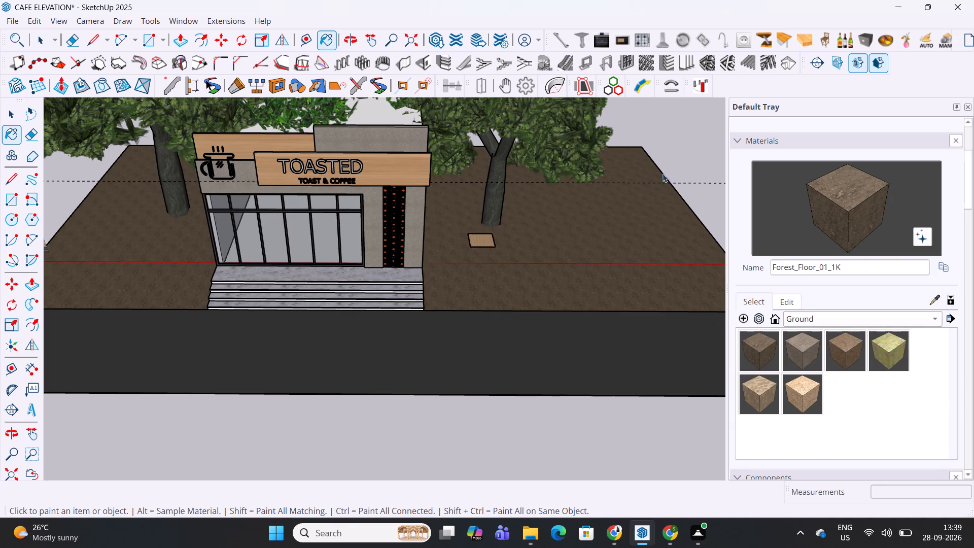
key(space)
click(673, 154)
Paint the ground slab around the café with the Soil_04_1K material from the Ground collection.
click(885, 355)
click(532, 242)
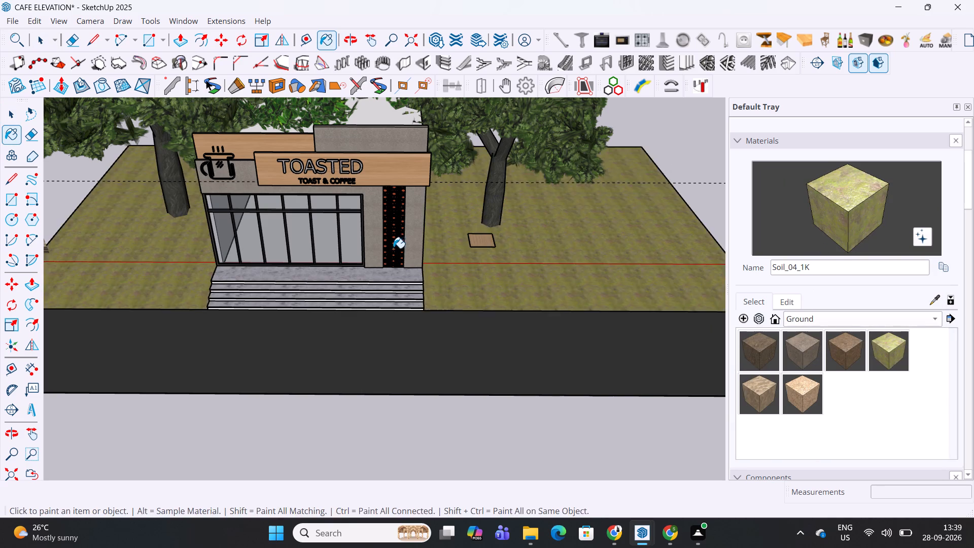
middle_drag(393, 249, 442, 394)
middle_drag(442, 396, 439, 269)
key(space)
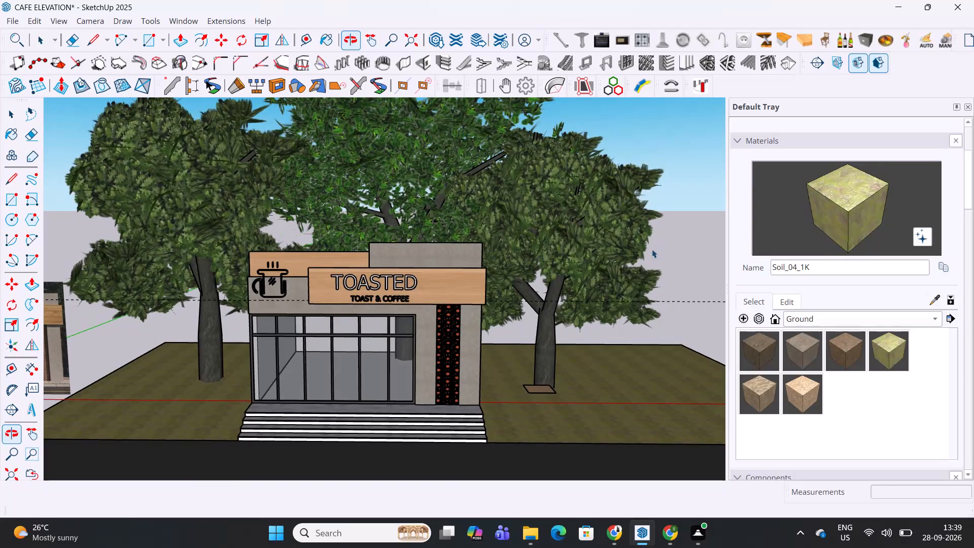
click(677, 226)
Save the café model with the painted ground and front strip.
scroll(592, 198, down, 5)
scroll(319, 270, up, 5)
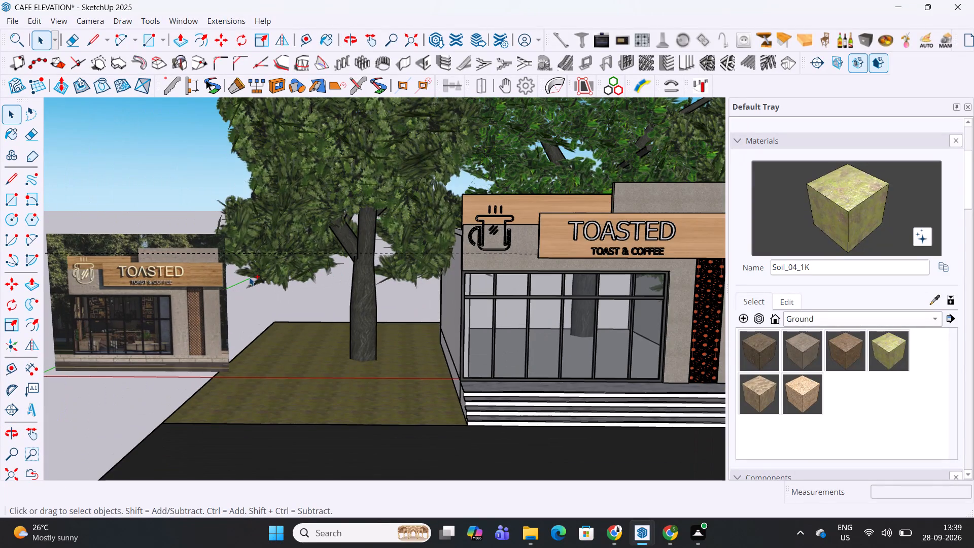
key(ctrl+s)
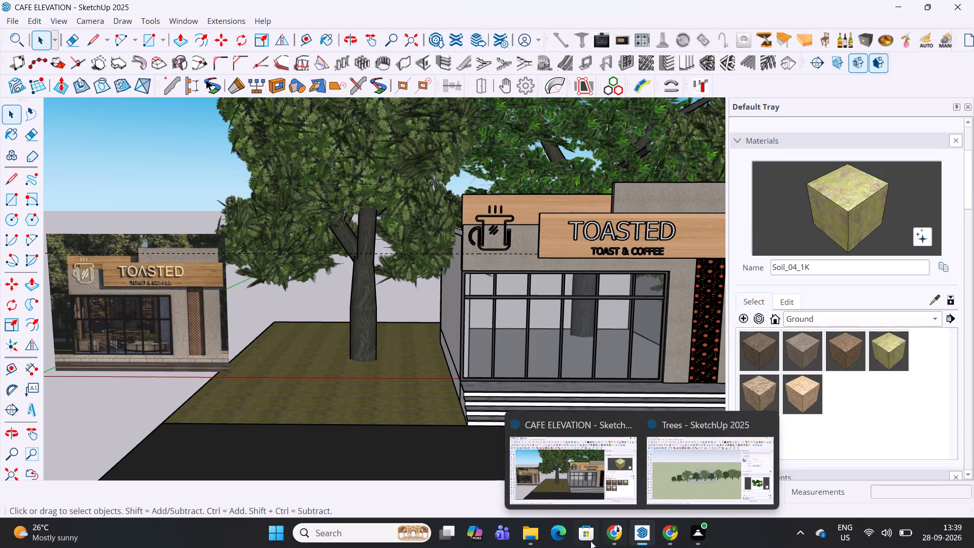
Switch to File Explorer, refresh the Downloads folder and open the canapele sofa model.
click(532, 535)
click(143, 125)
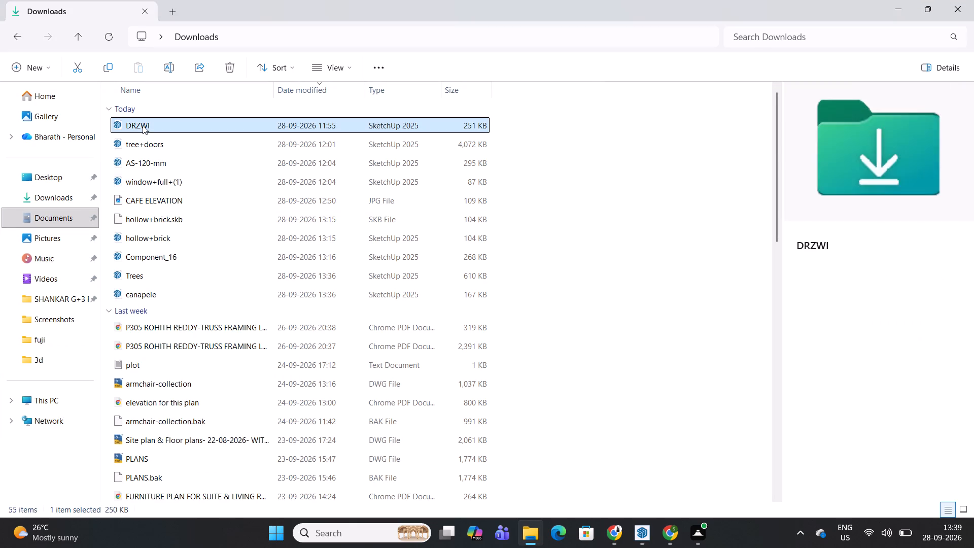
scroll(142, 125, up, 5)
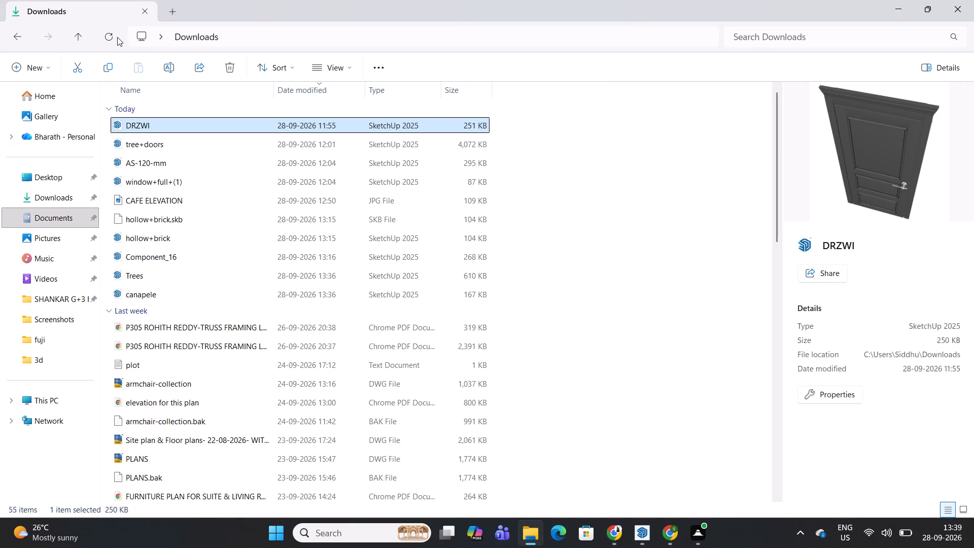
click(116, 38)
click(139, 130)
double_click(140, 130)
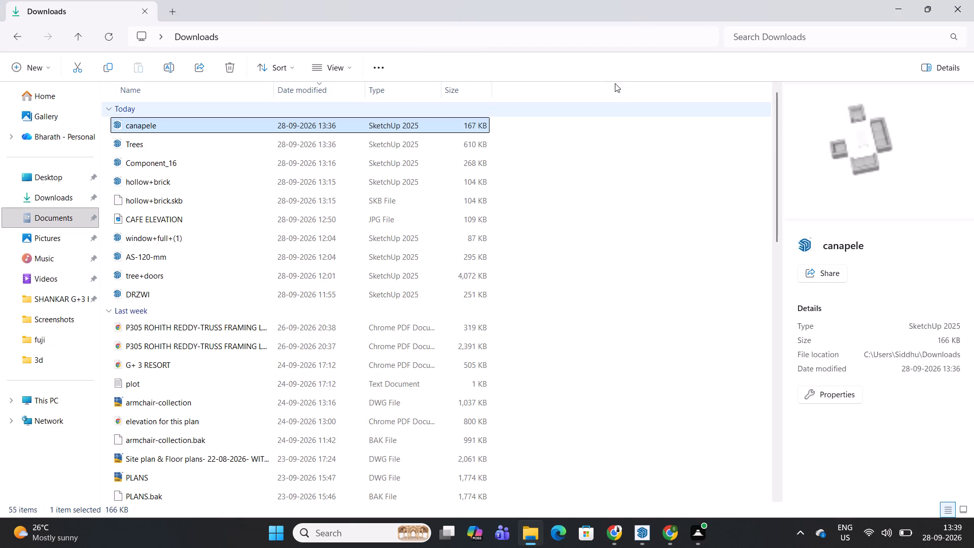
click(904, 8)
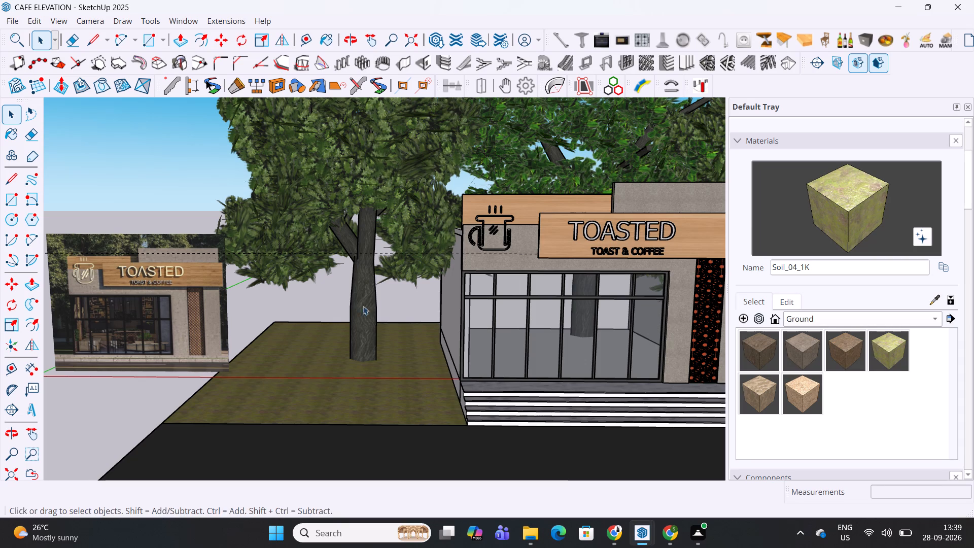
Switch to the Trees model and close its window.
scroll(407, 304, down, 7)
shift+middle_drag(522, 322, 477, 315)
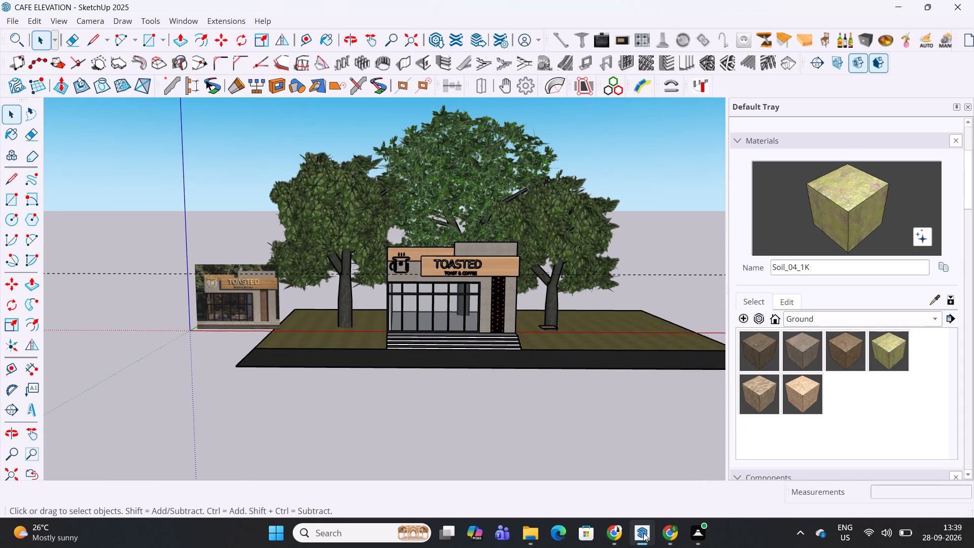
click(704, 481)
click(961, 3)
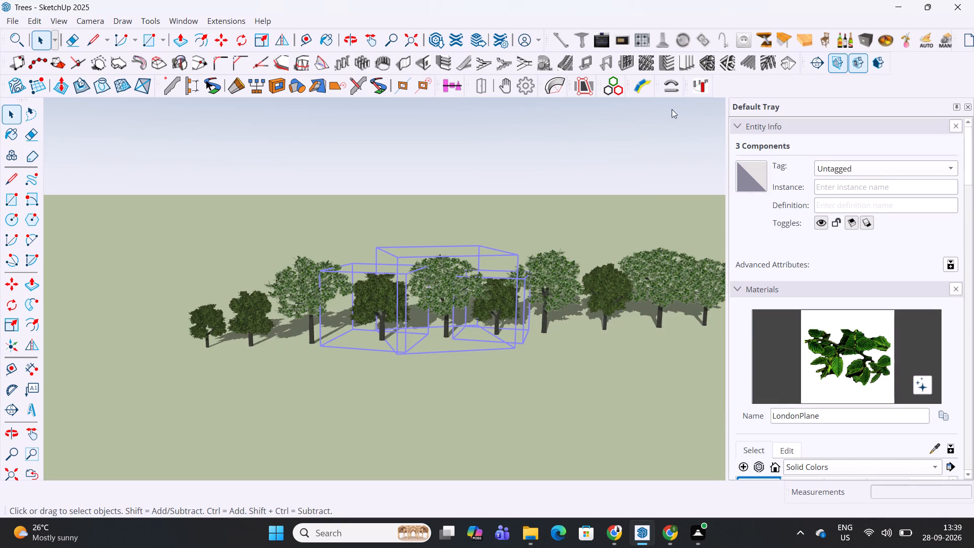
Move the tree behind the café about 8' 11" farther back along the green axis.
scroll(458, 285, up, 10)
middle_drag(478, 324, 476, 283)
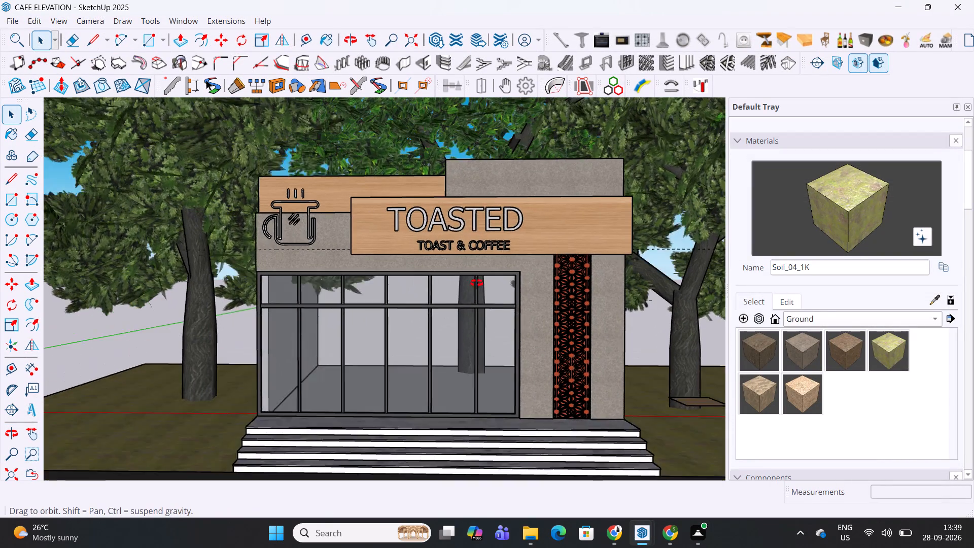
middle_drag(476, 283, 476, 274)
shift+middle_drag(503, 299, 471, 296)
scroll(482, 275, down, 2)
middle_drag(484, 271, 485, 423)
click(479, 132)
scroll(479, 132, down, 6)
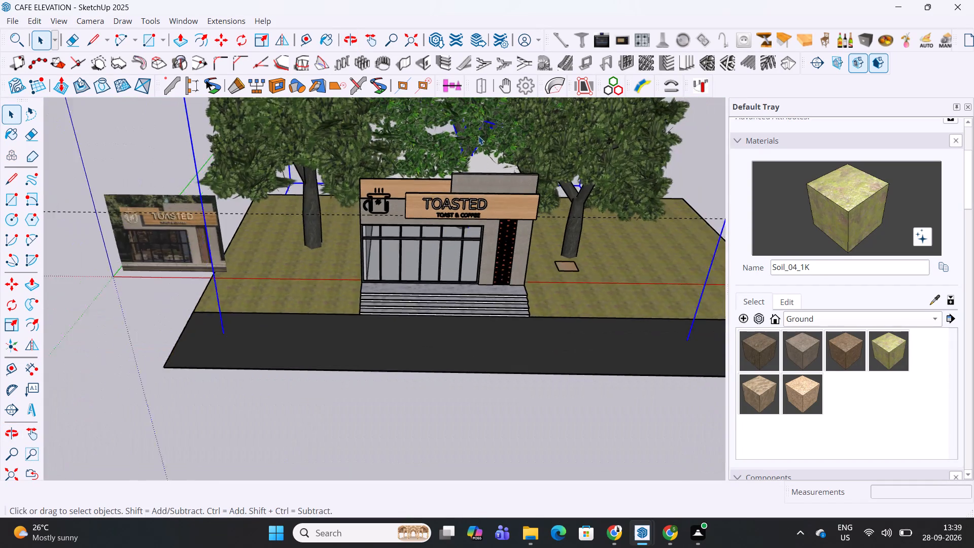
scroll(478, 136, down, 2)
key(m)
click(603, 303)
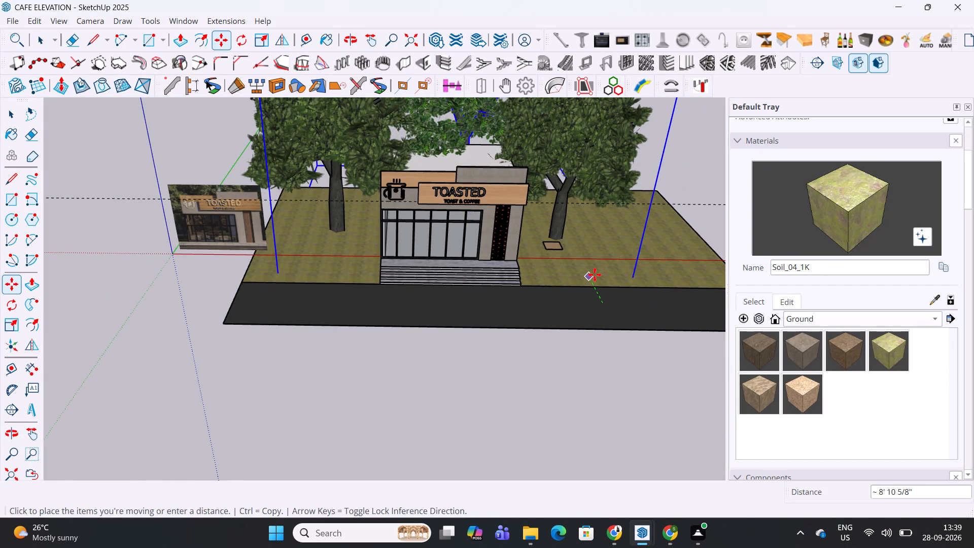
click(595, 275)
middle_drag(567, 269, 539, 176)
key(space)
click(637, 169)
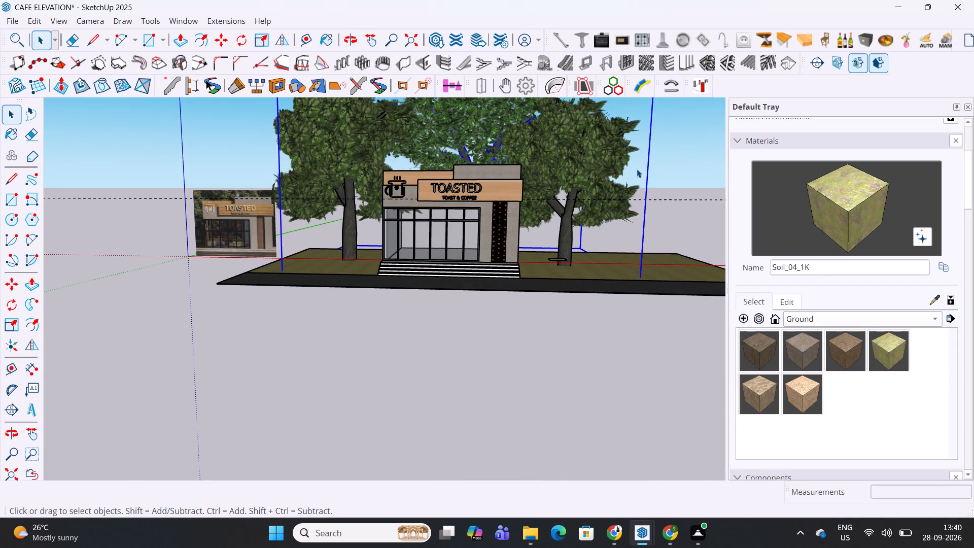
Move the cup-side tree about 3' 6" along the red axis, away from the café.
scroll(408, 189, up, 8)
middle_drag(478, 231, 330, 221)
middle_drag(339, 222, 386, 195)
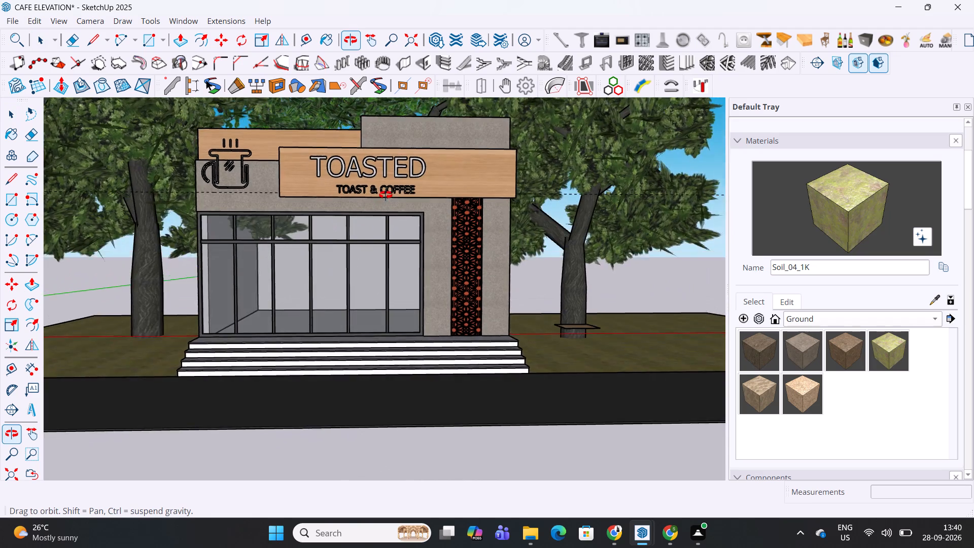
middle_drag(386, 195, 395, 192)
scroll(377, 189, up, 2)
middle_drag(358, 201, 378, 211)
click(150, 166)
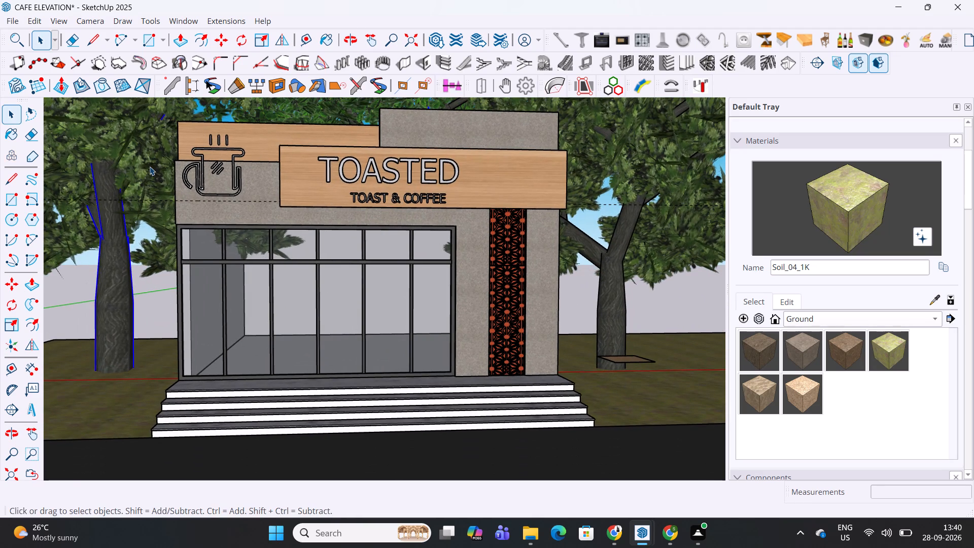
click(320, 115)
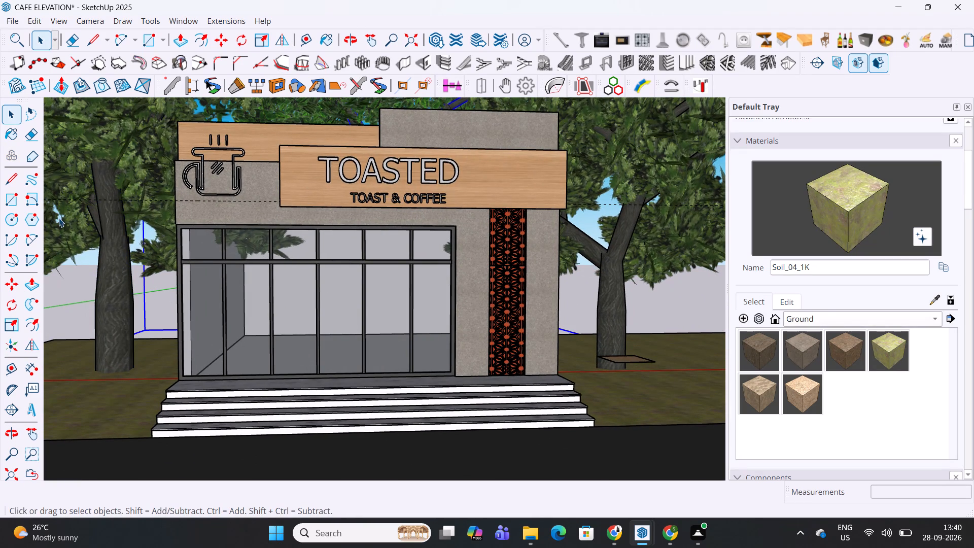
click(108, 233)
key(m)
click(662, 392)
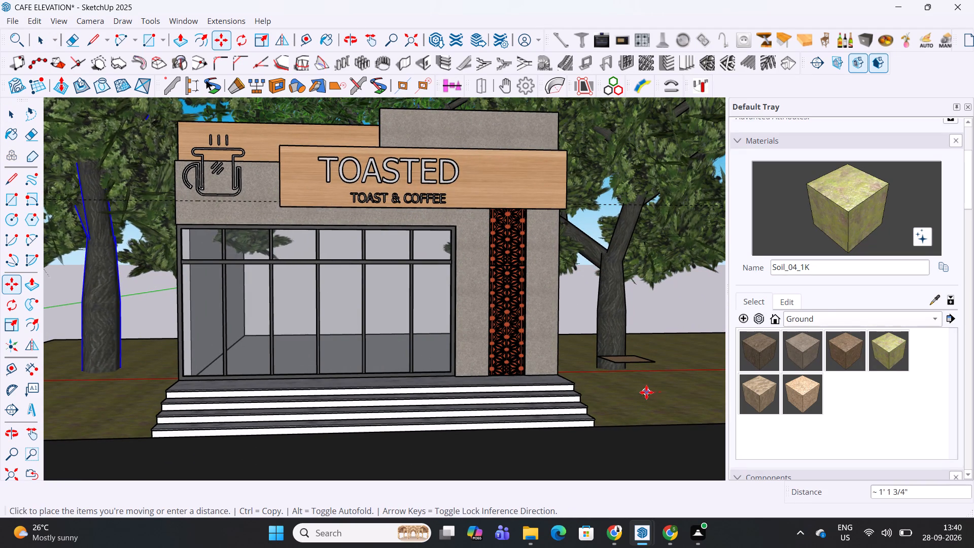
click(616, 398)
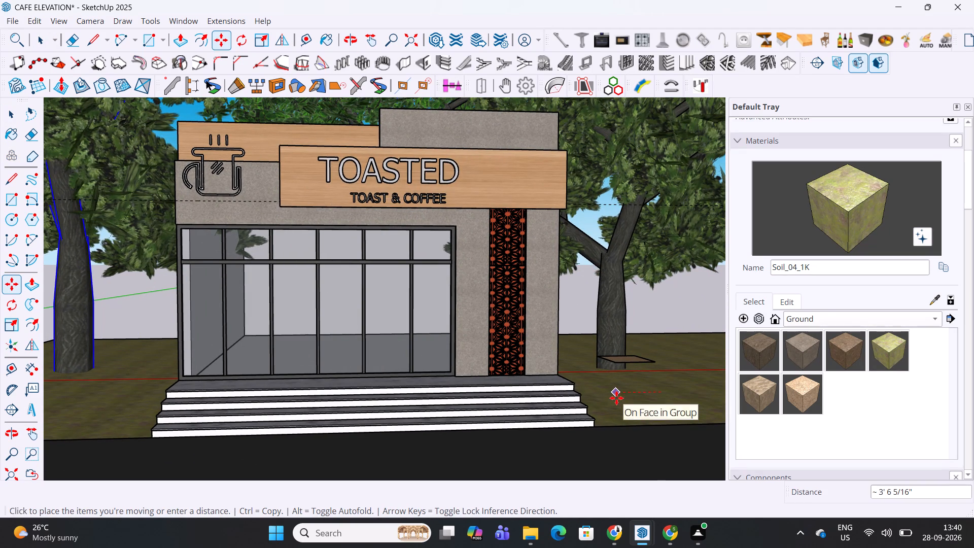
Copy the cup-side tree about 3' along the red axis toward the café.
click(125, 374)
click(160, 375)
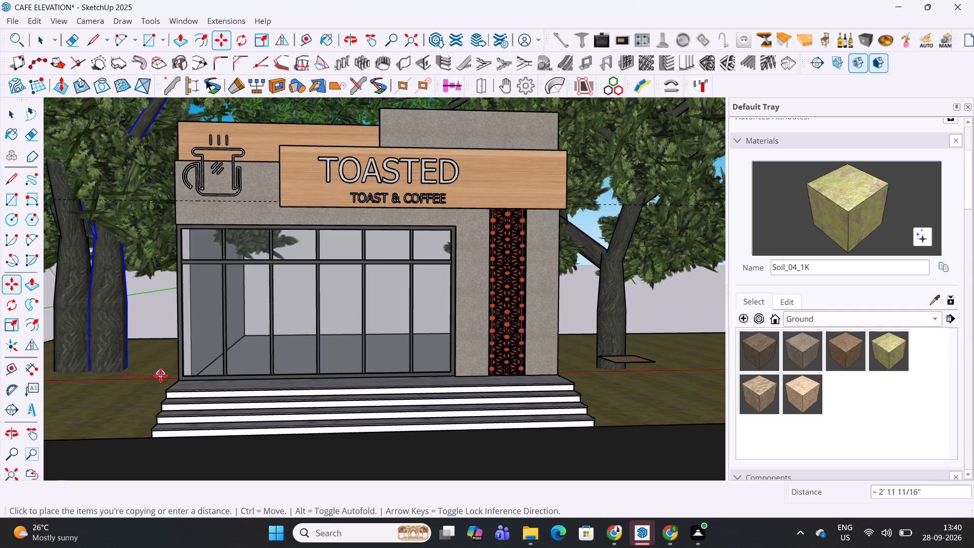
key(space)
Scale the copied cup-side tree down uniformly, by about 0.74 and again by about 0.87.
click(127, 313)
scroll(126, 312, down, 11)
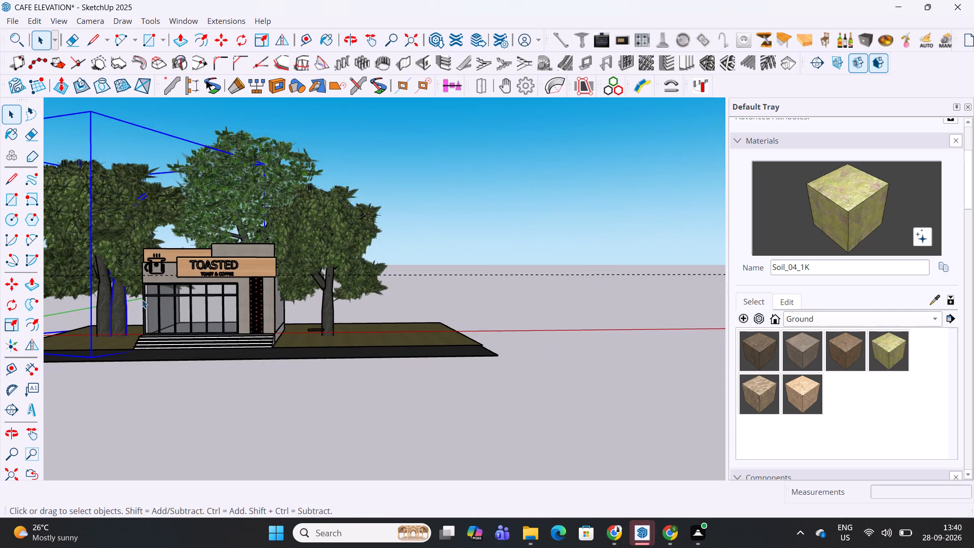
shift+middle_drag(156, 293, 355, 317)
key(s)
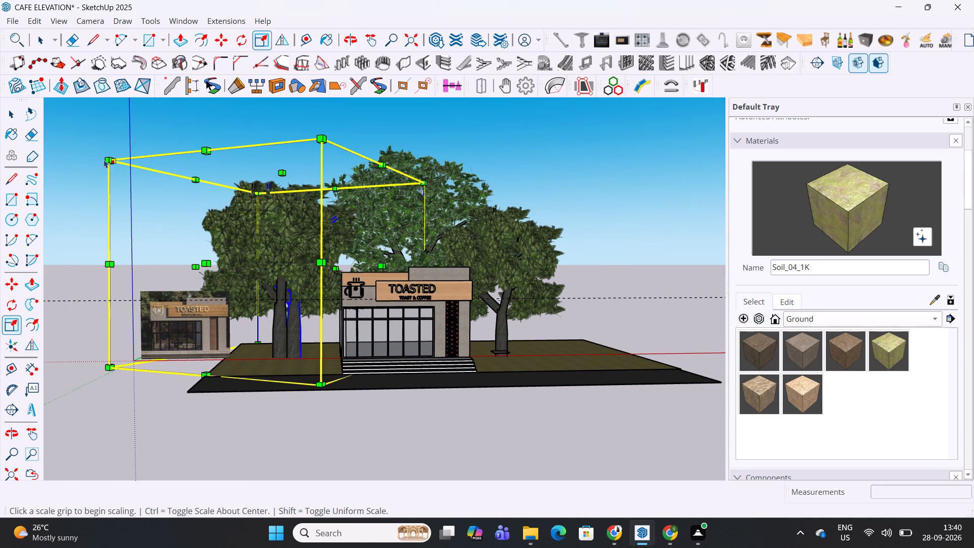
click(109, 159)
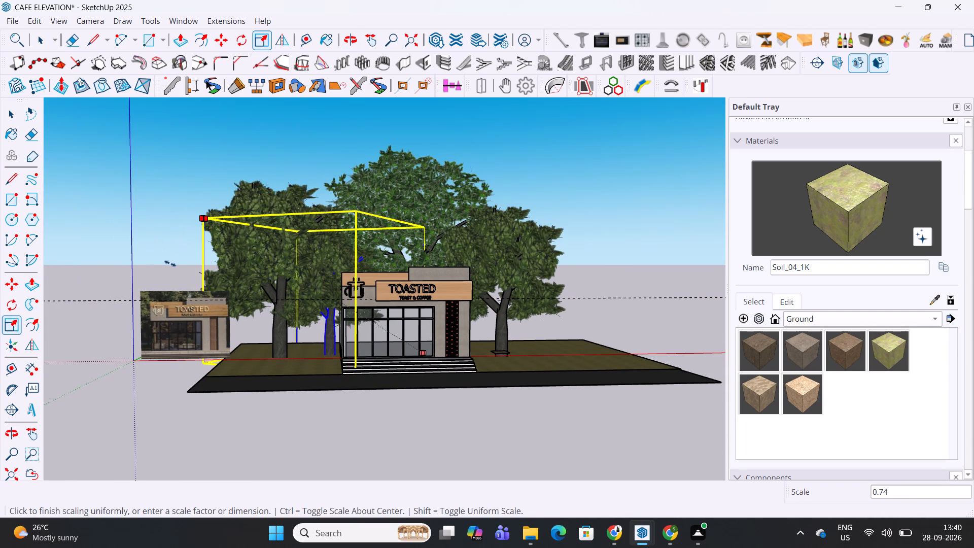
click(170, 263)
scroll(394, 292, up, 4)
click(433, 206)
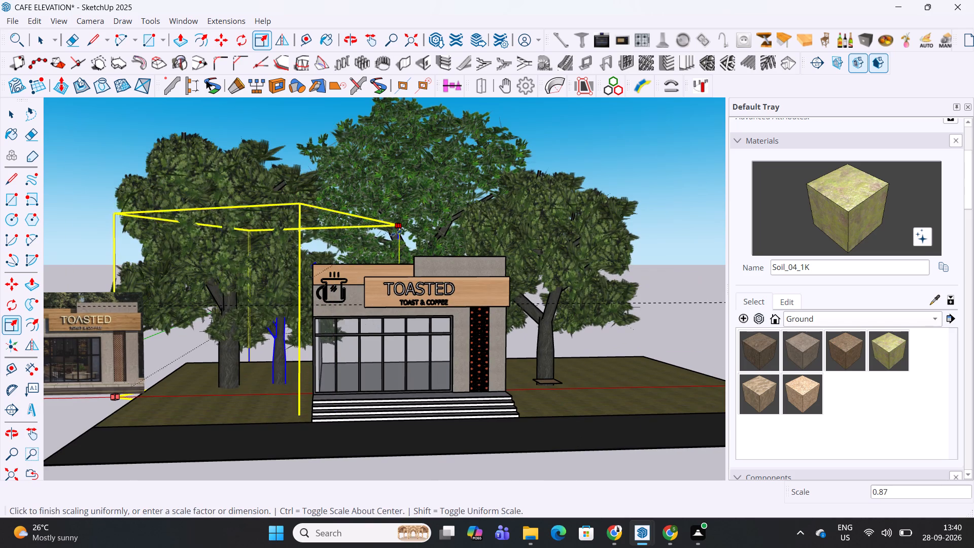
click(393, 235)
key(space)
click(292, 133)
Copy the smaller cup-side tree about 42' along the red axis to the other side of the café.
scroll(444, 286, up, 3)
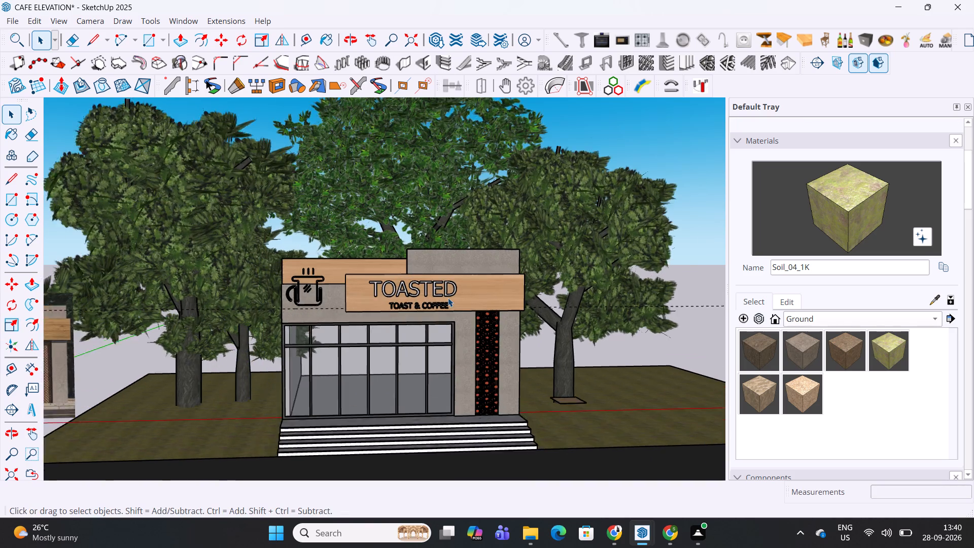
scroll(448, 298, up, 1)
shift+middle_drag(426, 352, 404, 273)
scroll(371, 299, up, 2)
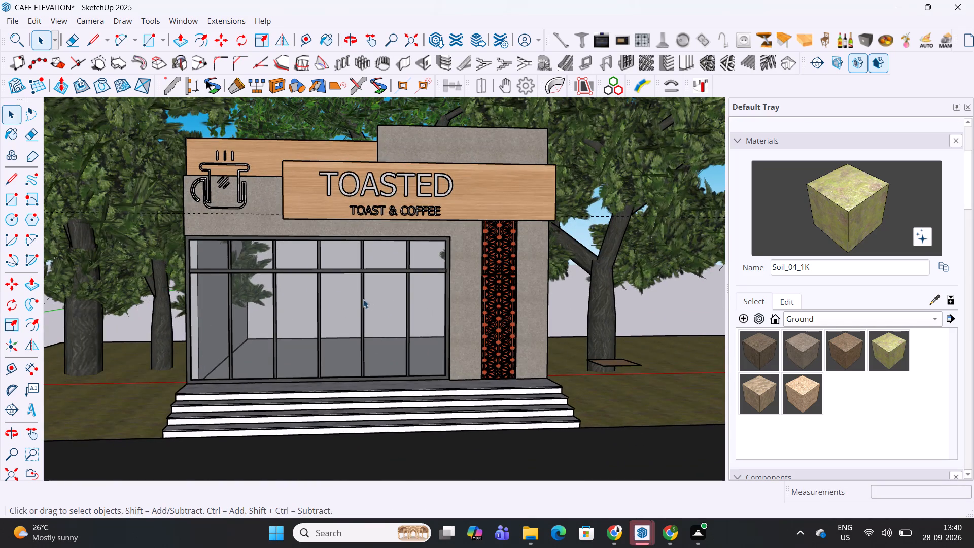
click(164, 244)
key(m)
scroll(135, 387, down, 6)
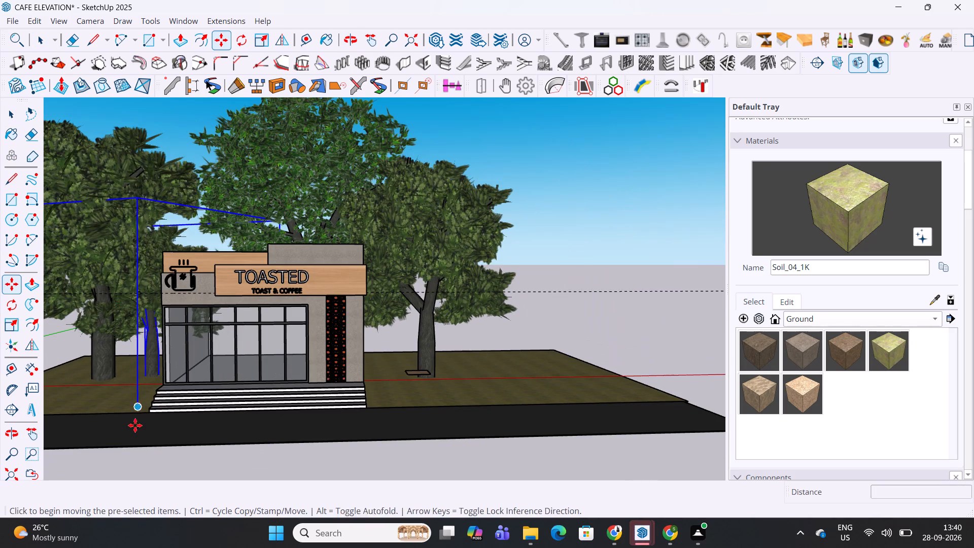
click(131, 428)
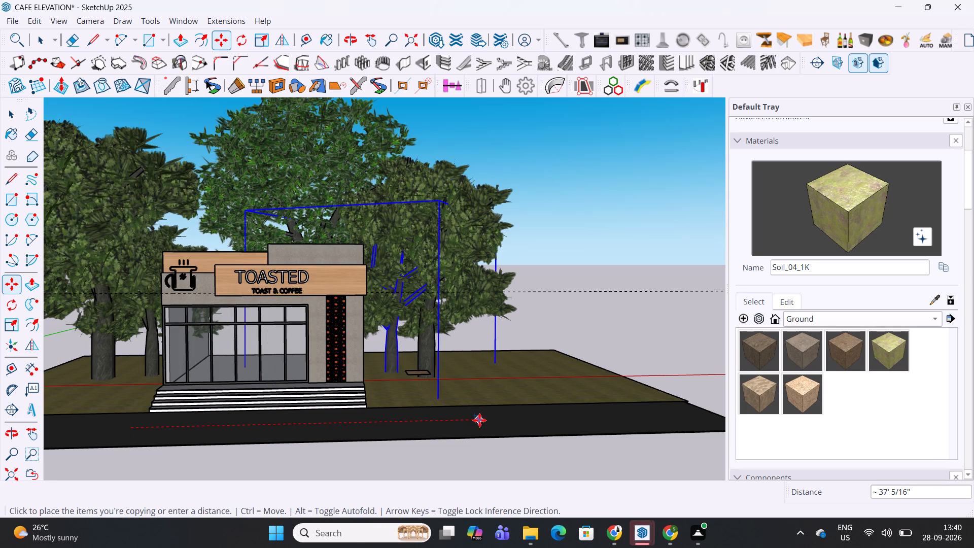
click(524, 424)
key(space)
click(567, 206)
Save the café model.
scroll(278, 283, up, 5)
shift+middle_drag(193, 359, 263, 301)
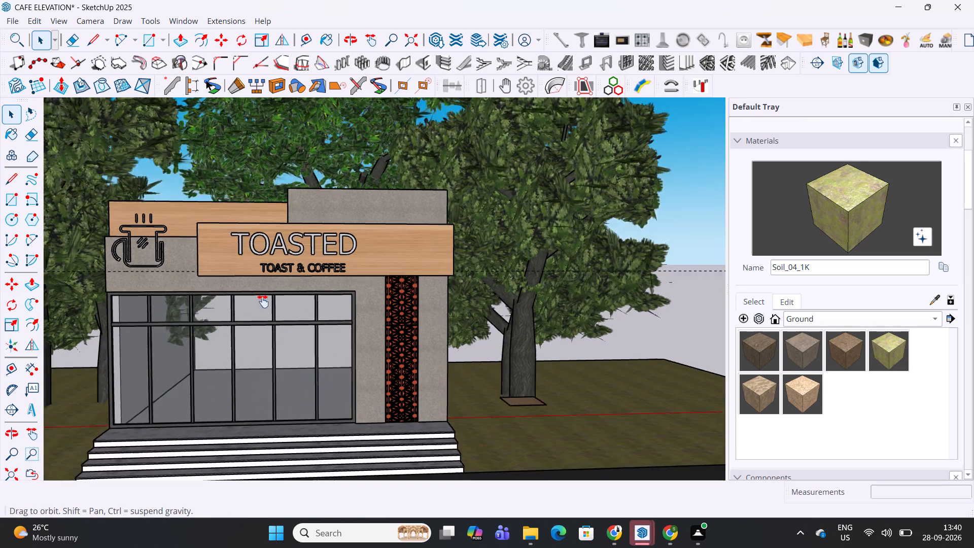
shift+middle_drag(263, 301, 279, 289)
scroll(275, 298, up, 1)
middle_drag(273, 305, 248, 307)
shift+middle_drag(245, 304, 291, 297)
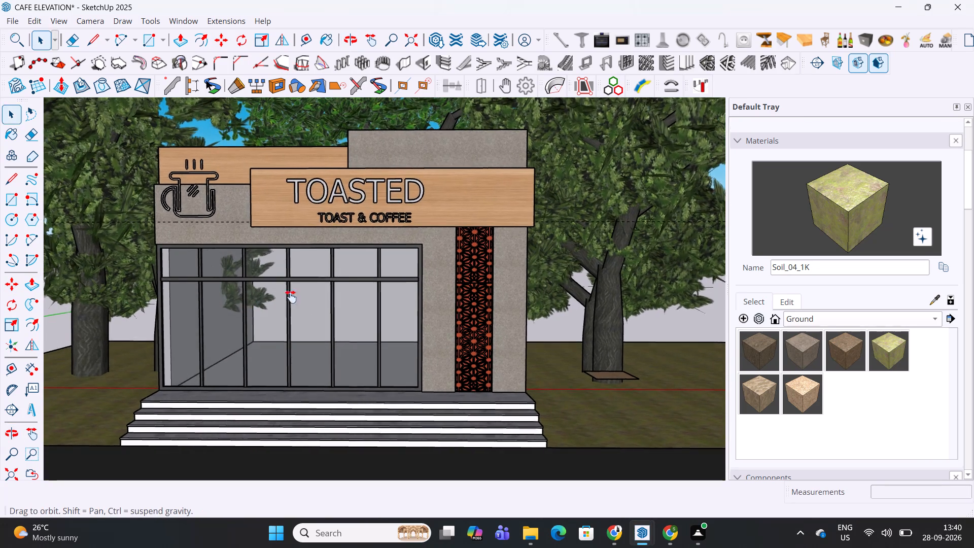
shift+middle_drag(291, 297, 315, 292)
middle_click(318, 294)
scroll(322, 295, up, 1)
key(ctrl+s)
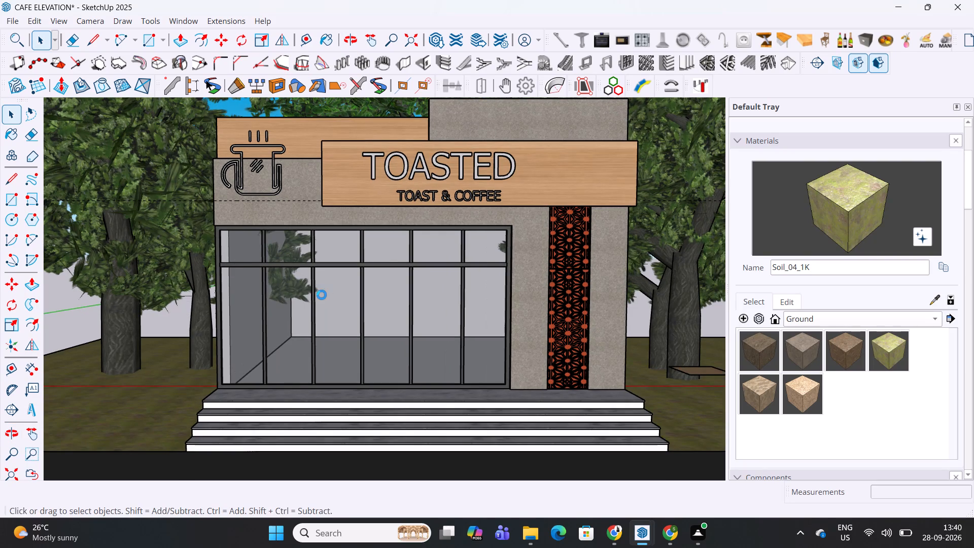
Add a scene of the café's front view.
scroll(960, 260, down, 4)
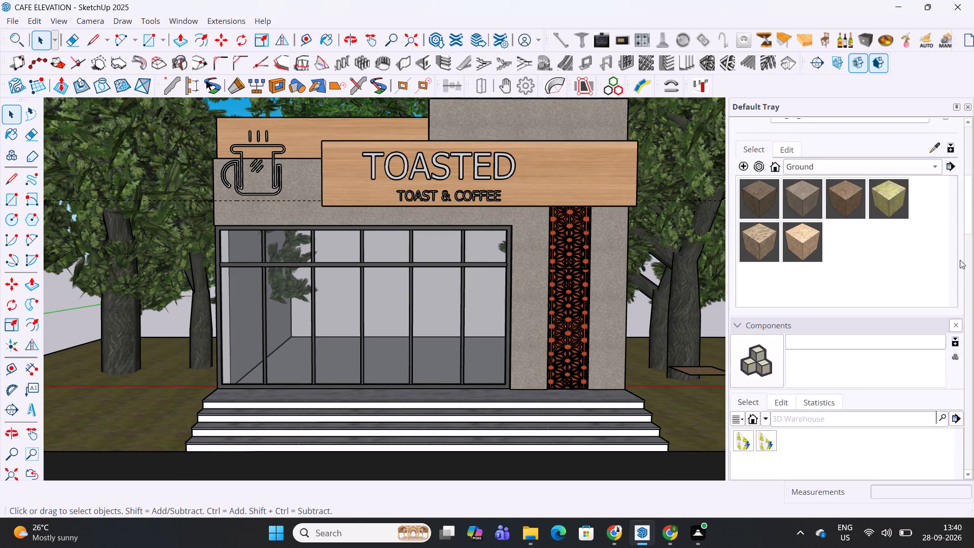
scroll(960, 260, down, 20)
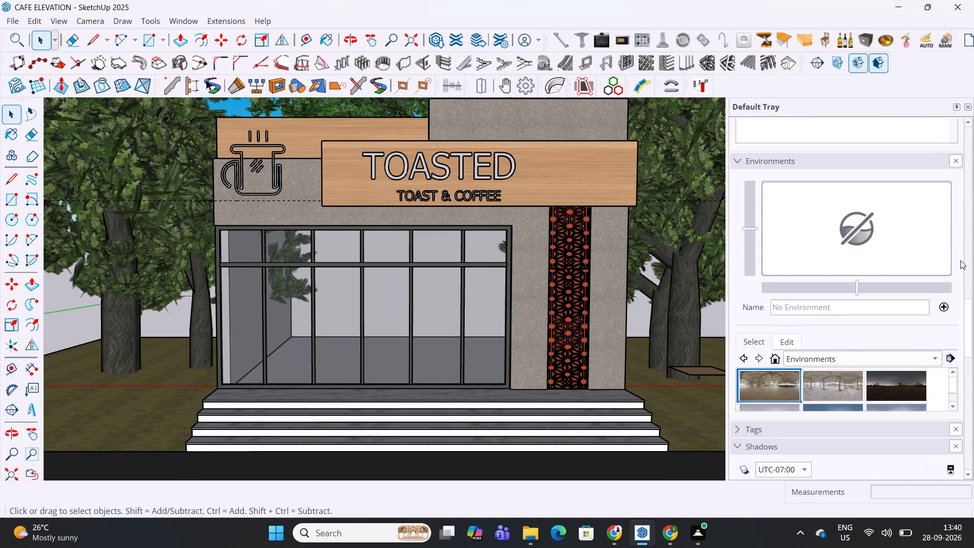
scroll(960, 260, down, 2)
scroll(901, 314, down, 5)
scroll(822, 396, down, 6)
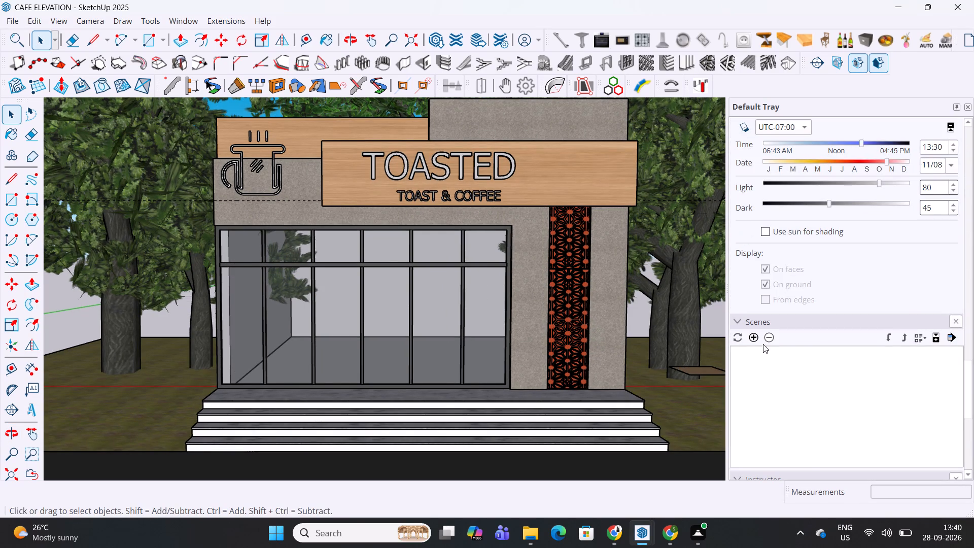
click(753, 340)
click(528, 321)
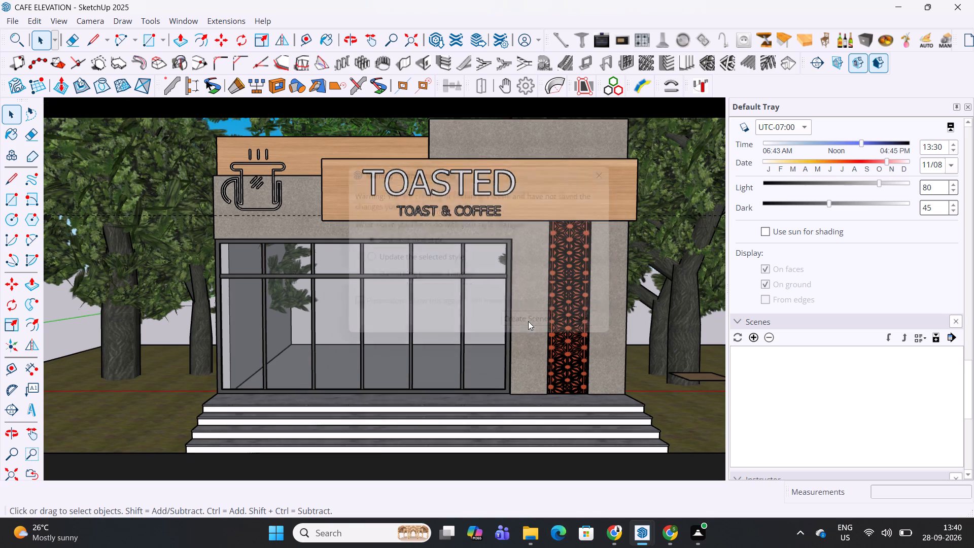
Save the café model with the new scene.
scroll(327, 288, down, 1)
shift+middle_drag(337, 293, 336, 302)
key(ctrl+s)
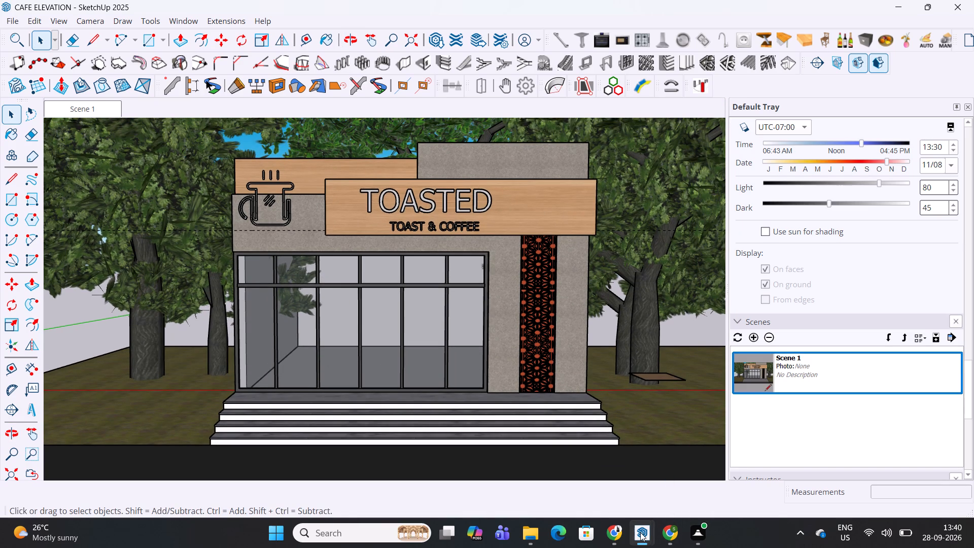
Copy the sofa set group from the canapele model and paste it inside the café behind the glazing.
click(725, 475)
click(416, 253)
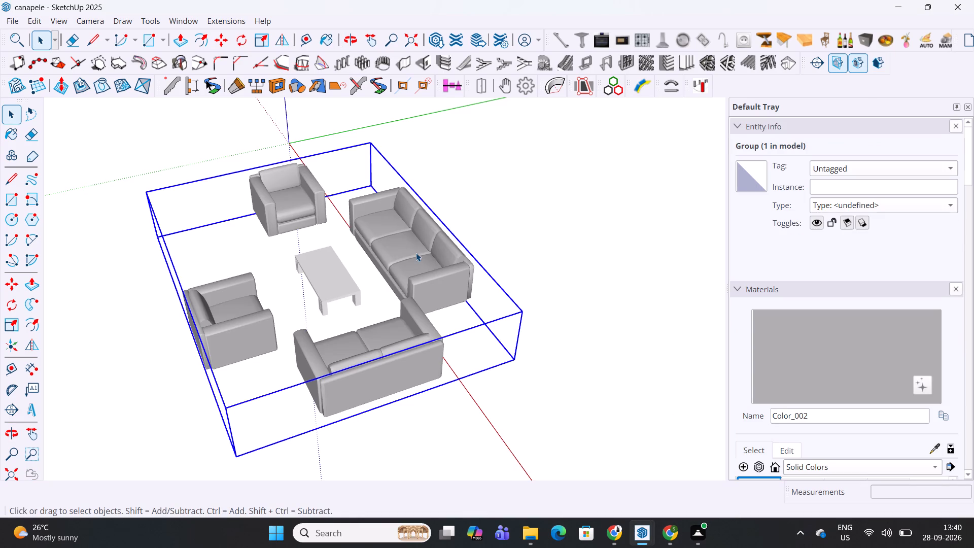
key(ctrl+c)
key(Escape)
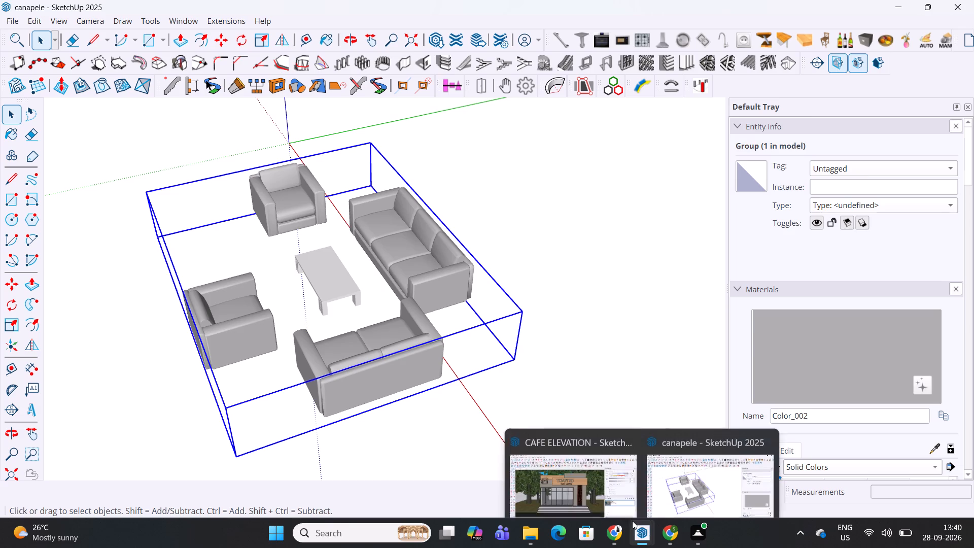
click(541, 476)
key(ctrl+v)
scroll(342, 364, up, 3)
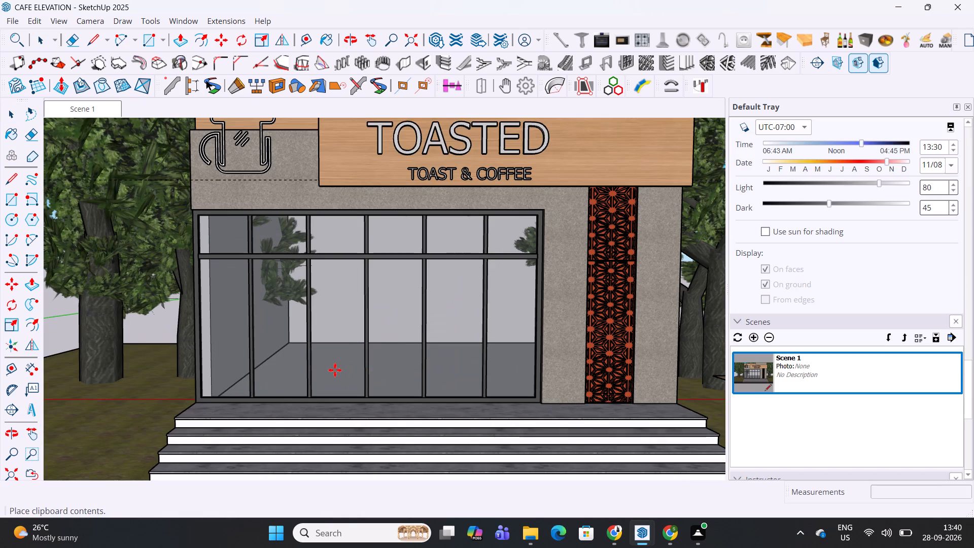
click(321, 380)
Move the pasted sofa set about 1' 2" across the café floor.
middle_drag(362, 385, 486, 390)
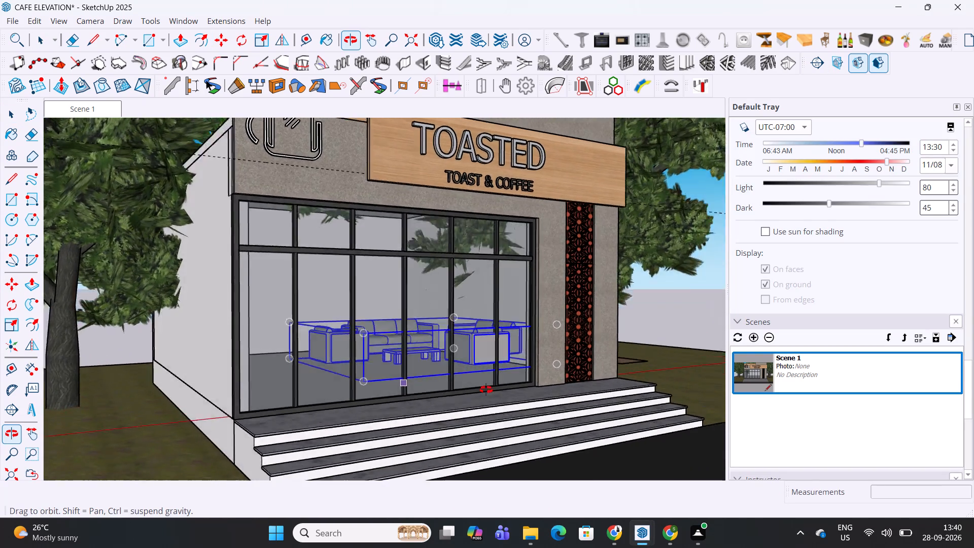
middle_drag(486, 390, 497, 414)
scroll(495, 395, up, 12)
scroll(415, 358, up, 4)
middle_drag(352, 284, 589, 296)
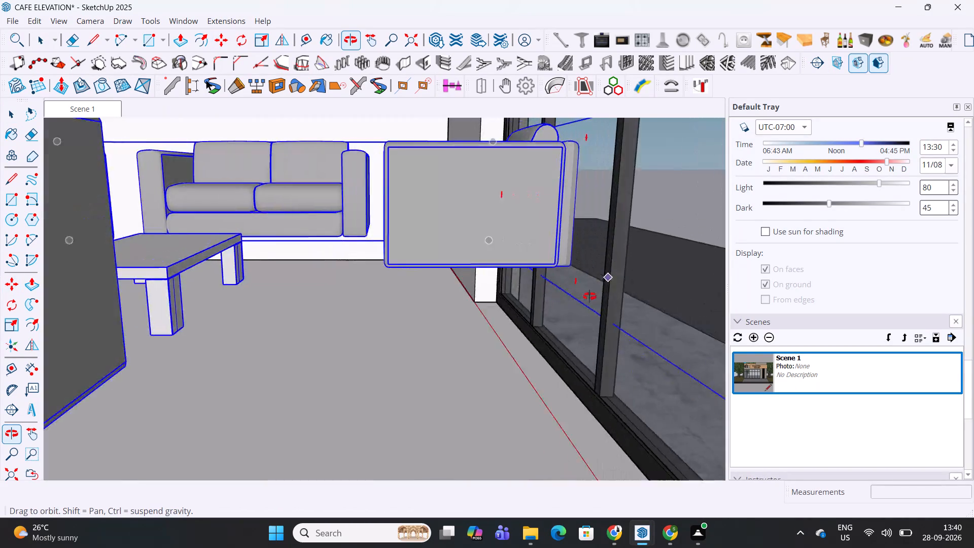
middle_drag(589, 296, 864, 330)
scroll(465, 303, down, 1)
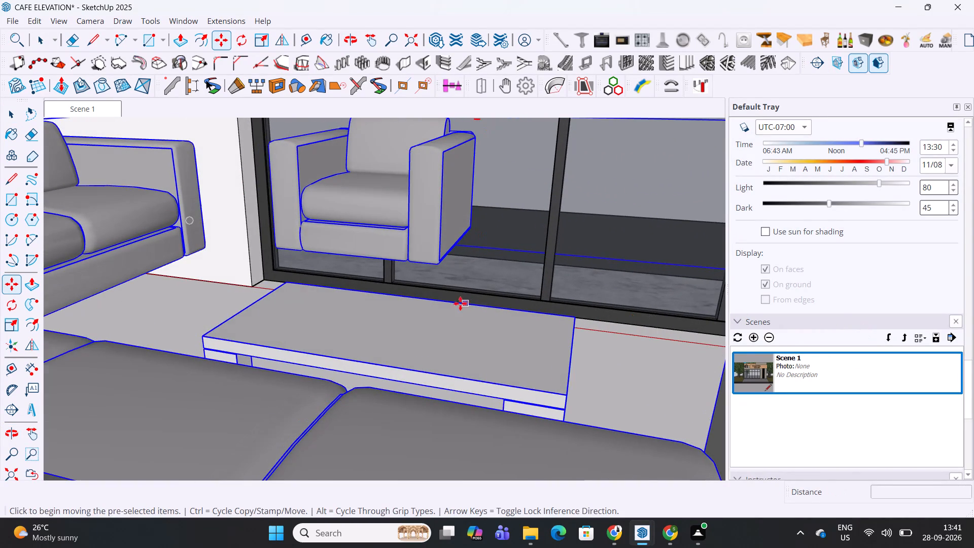
scroll(460, 303, down, 1)
shift+middle_drag(274, 295, 575, 230)
click(289, 333)
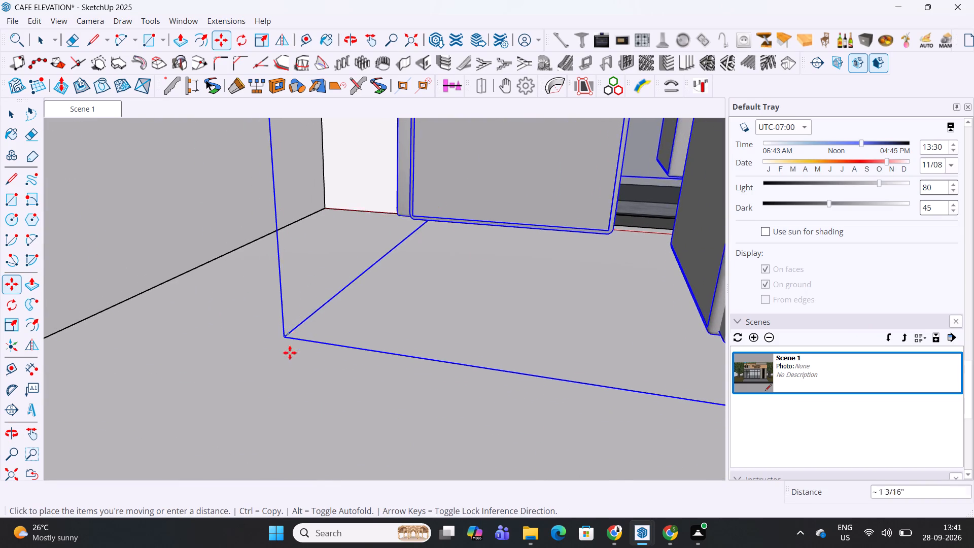
shift+middle_drag(298, 444, 299, 349)
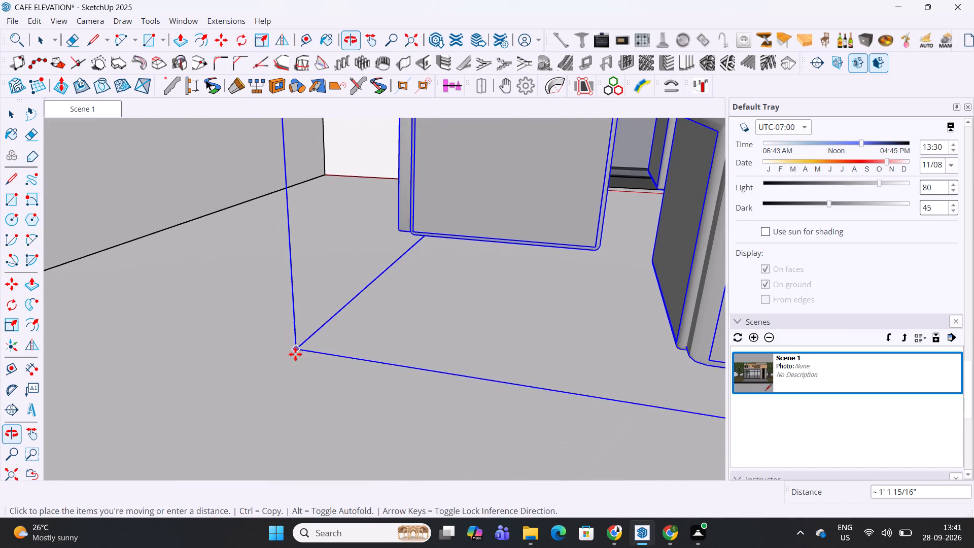
click(295, 353)
Copy the sofa set about 7' back along the green axis and shift the copy about 5' 4" along the red axis toward the cup side.
scroll(310, 345, down, 6)
middle_drag(589, 238, 0, 248)
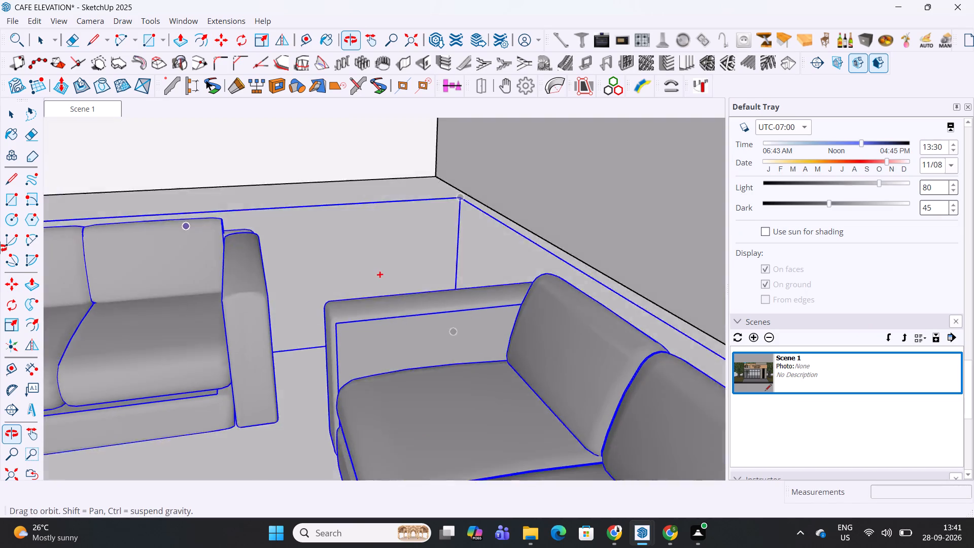
middle_drag(0, 248, 0, 234)
scroll(410, 185, down, 20)
scroll(410, 185, down, 17)
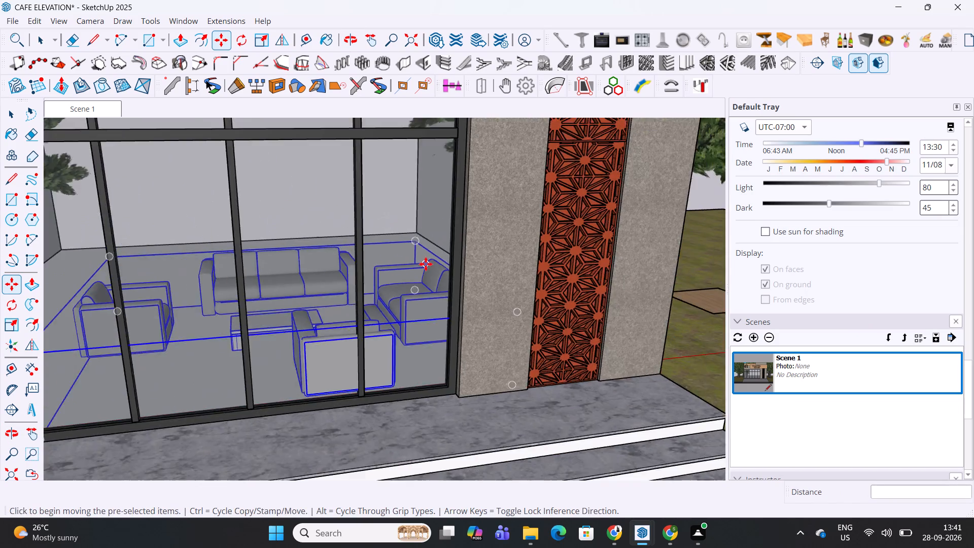
scroll(426, 264, down, 13)
shift+middle_drag(373, 304, 442, 336)
middle_drag(441, 337, 395, 315)
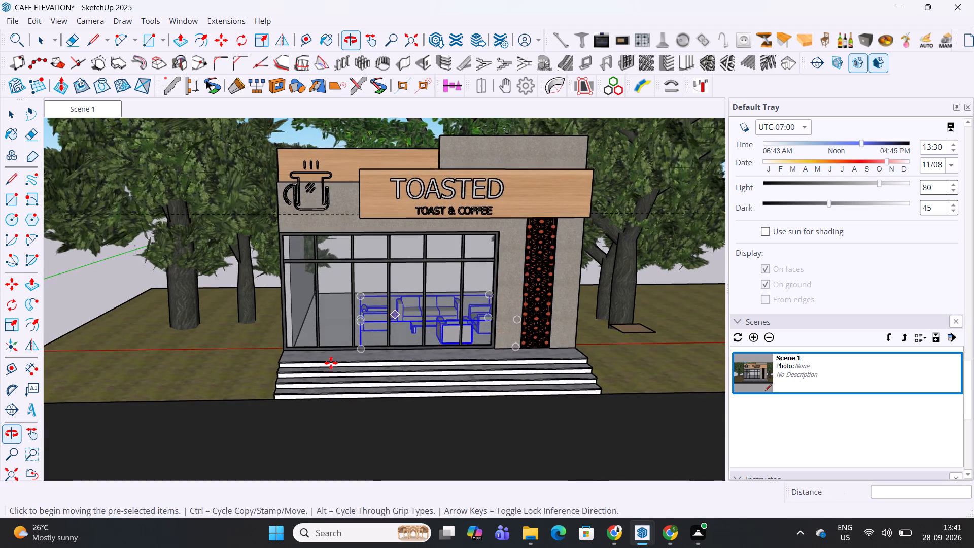
click(224, 459)
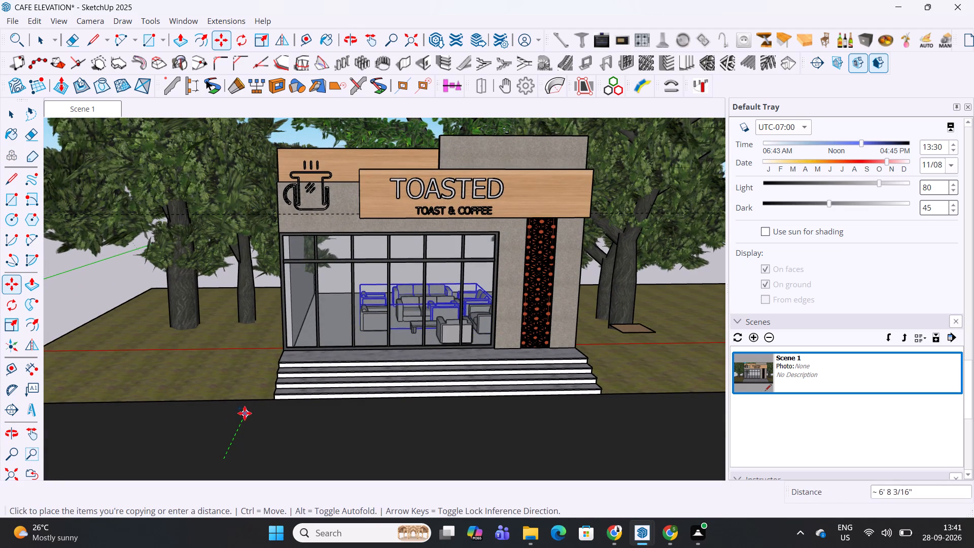
click(248, 409)
click(429, 437)
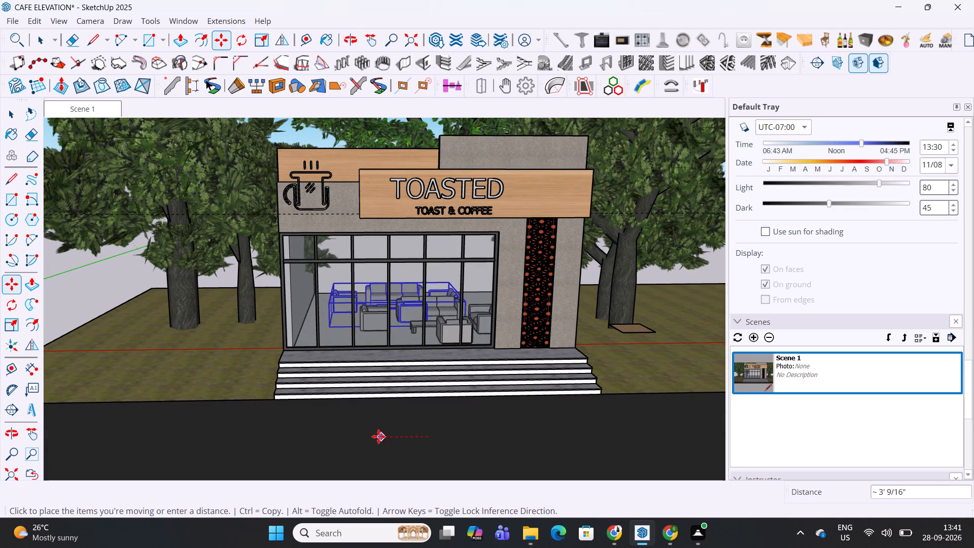
click(346, 435)
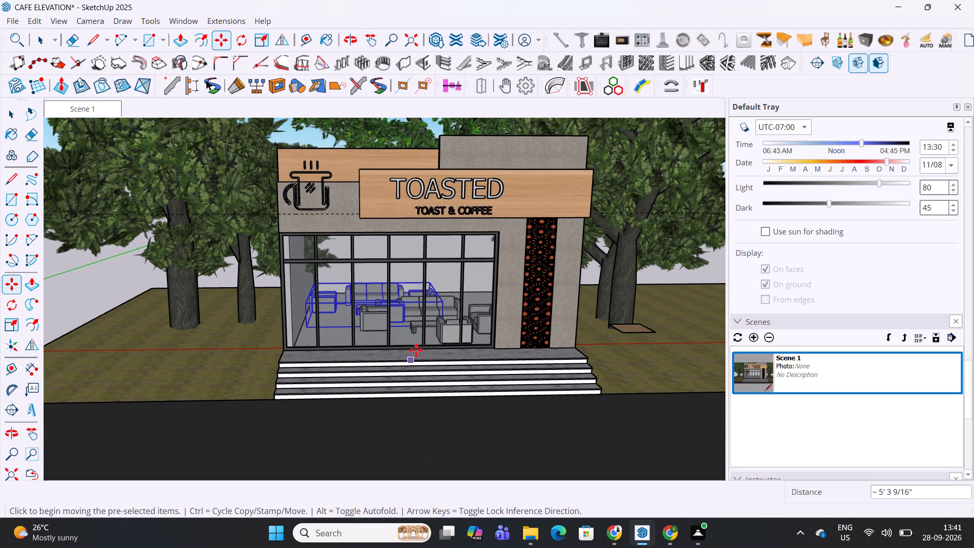
Hide the café's front glazing to expose the interior.
middle_drag(416, 350, 438, 446)
shift+middle_drag(472, 418, 495, 321)
scroll(421, 257, up, 2)
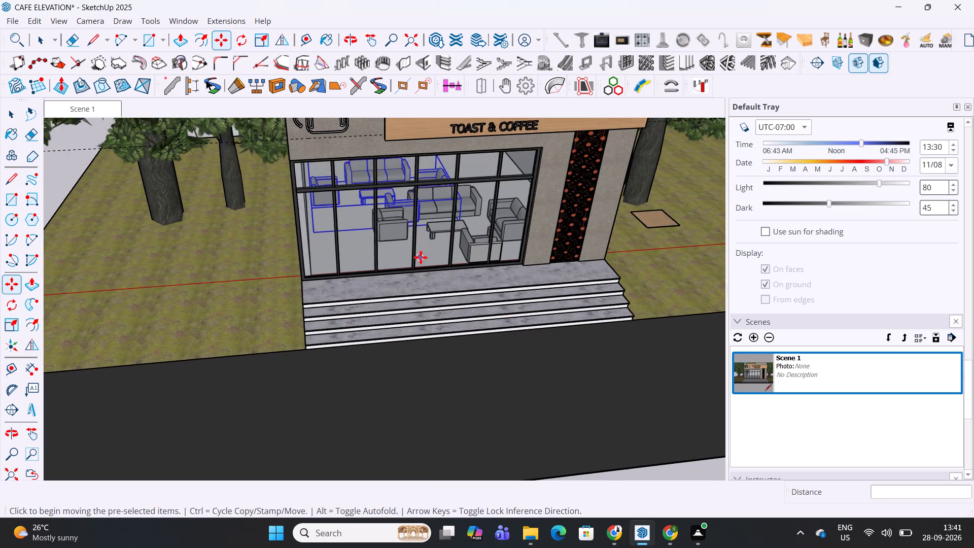
scroll(421, 257, up, 1)
key(space)
click(394, 233)
right_click(394, 233)
click(434, 278)
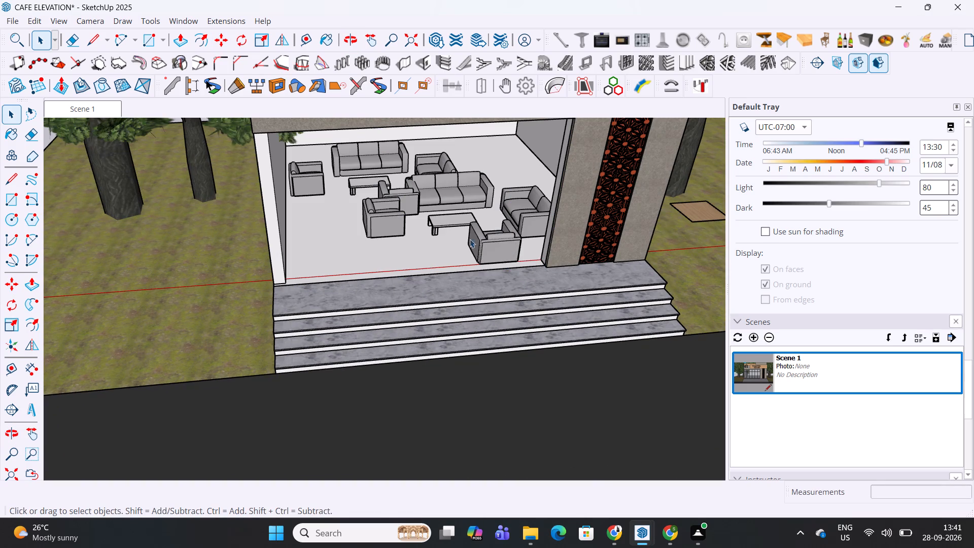
Move the front sofa set about 3' along the red axis toward the patterned panel.
click(496, 235)
key(m)
click(445, 397)
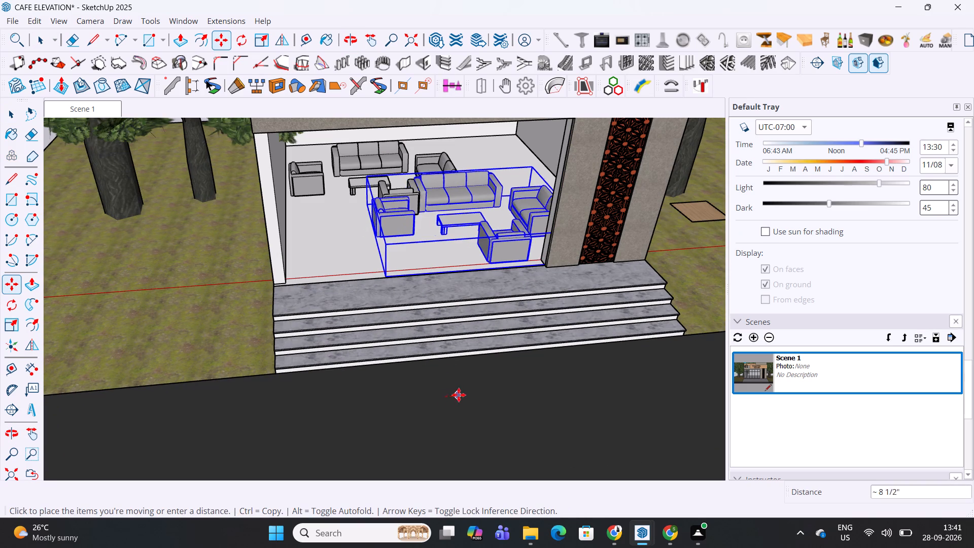
click(498, 385)
Move the rear sofa set about 3' farther back along the green axis.
key(space)
click(386, 195)
key(m)
click(466, 429)
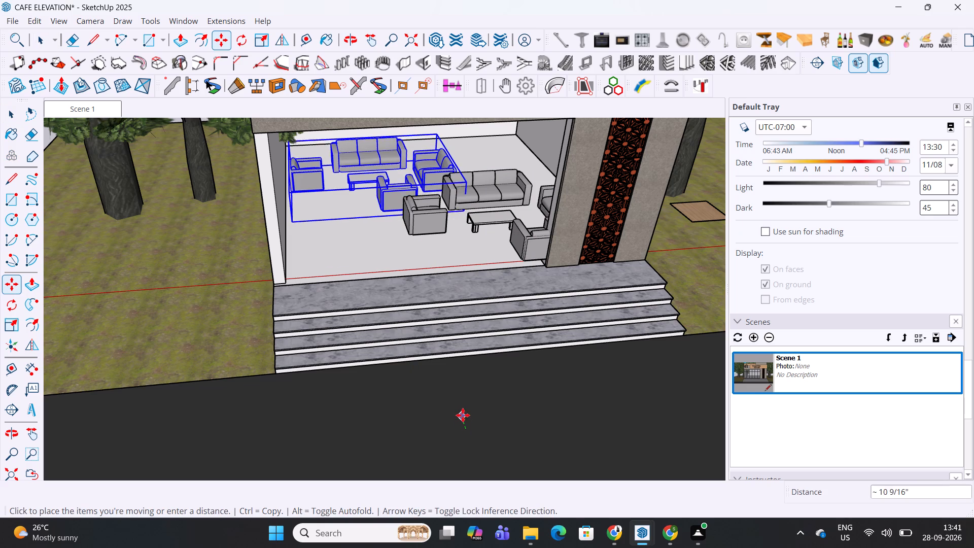
click(454, 388)
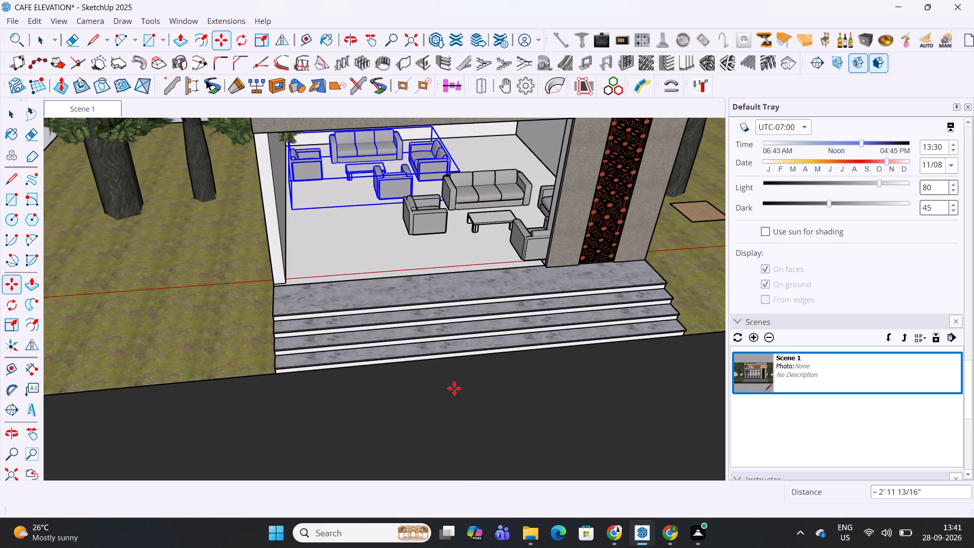
Return to the Scene 1 front view, clear the sofa set selection and save the model.
key(space)
click(90, 111)
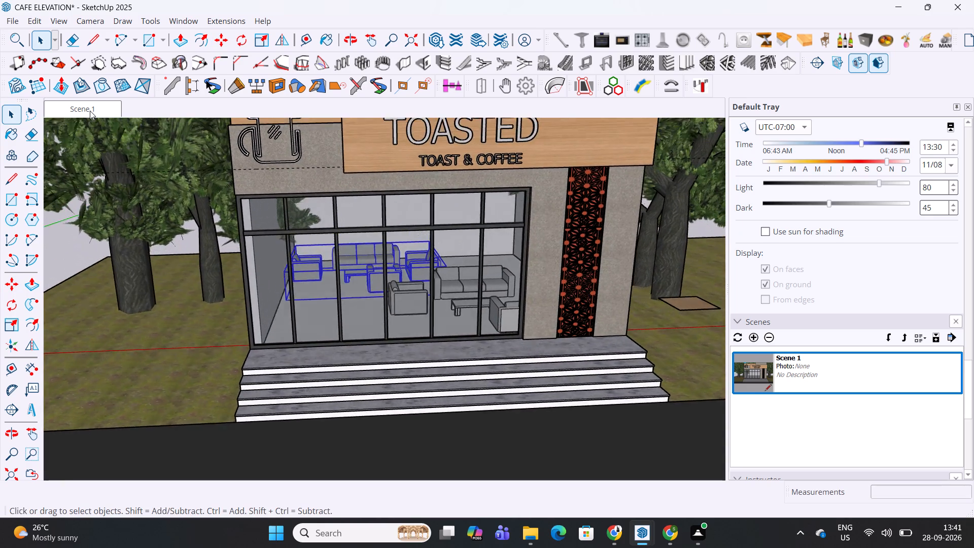
key(ctrl+s)
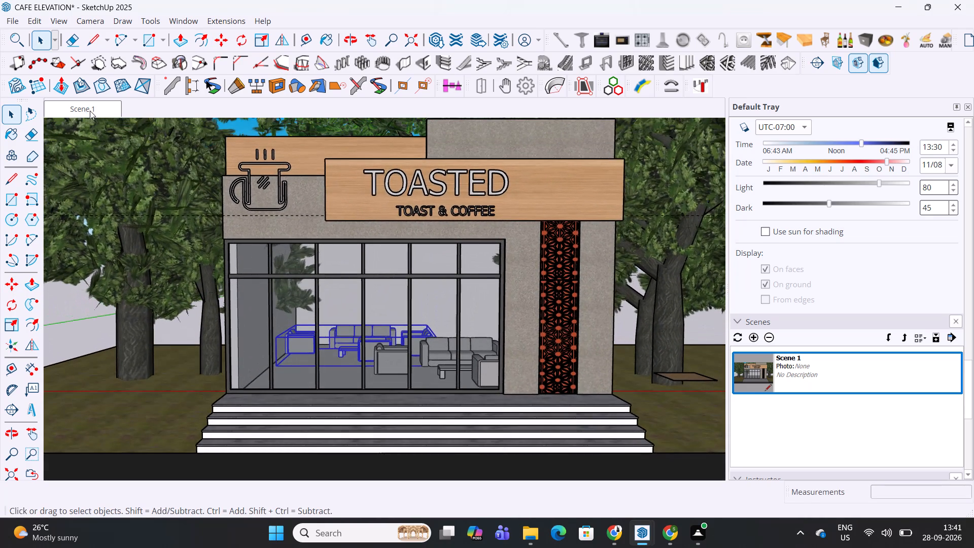
click(90, 320)
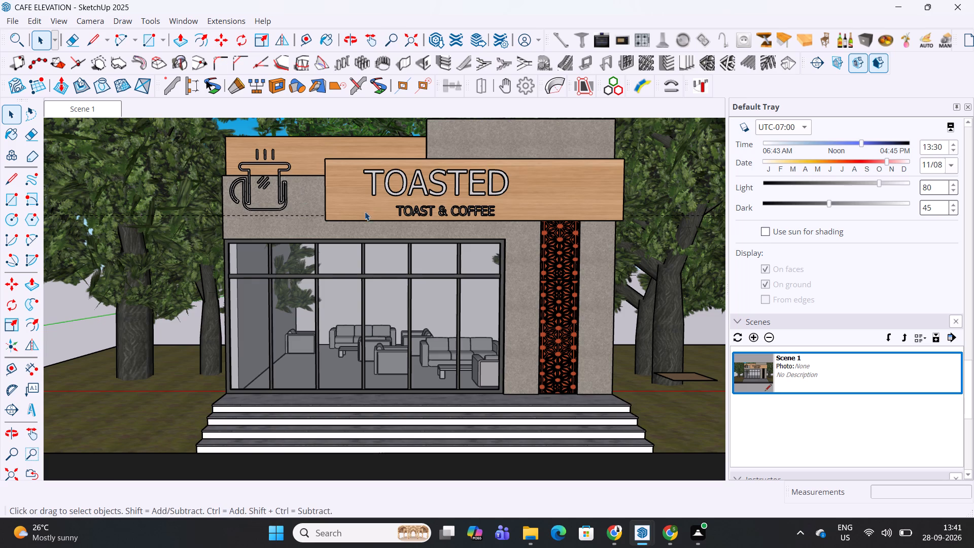
key(ctrl+s)
key(Escape)
key(Escape)
triple_click(243, 126)
key(ctrl+s)
Delete the stray flat brown panel lying on the grass beside the trees on the patterned-panel side, and save the model.
triple_click(690, 375)
key(Delete)
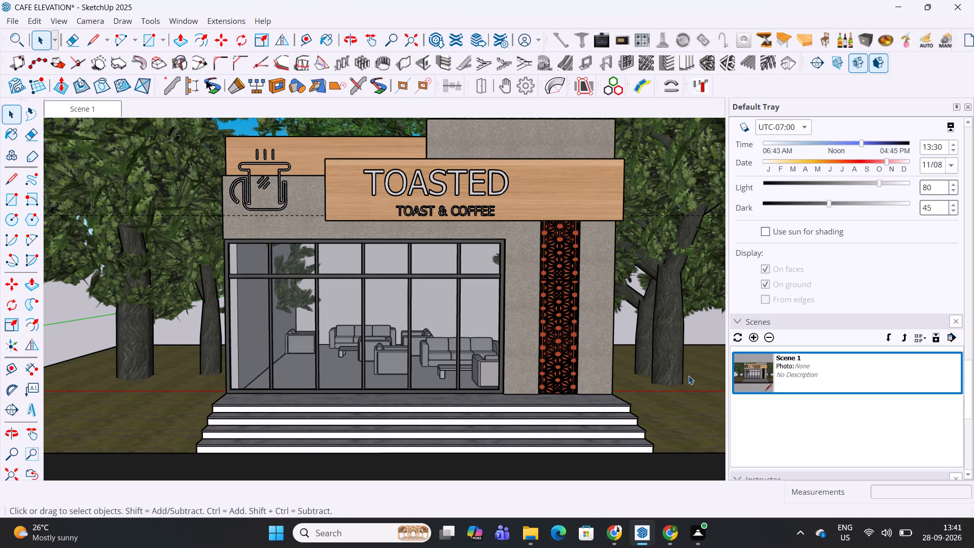
key(ctrl+s)
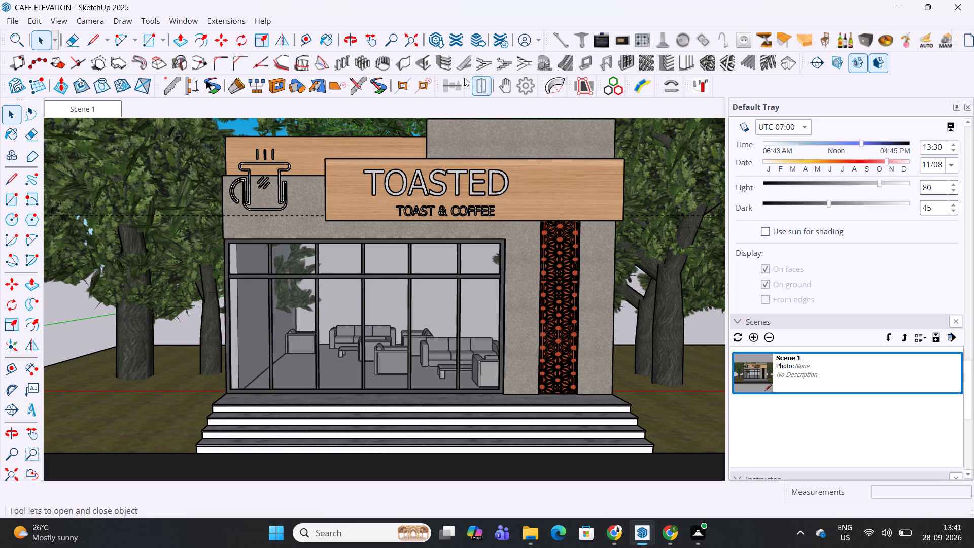
key(ctrl+s)
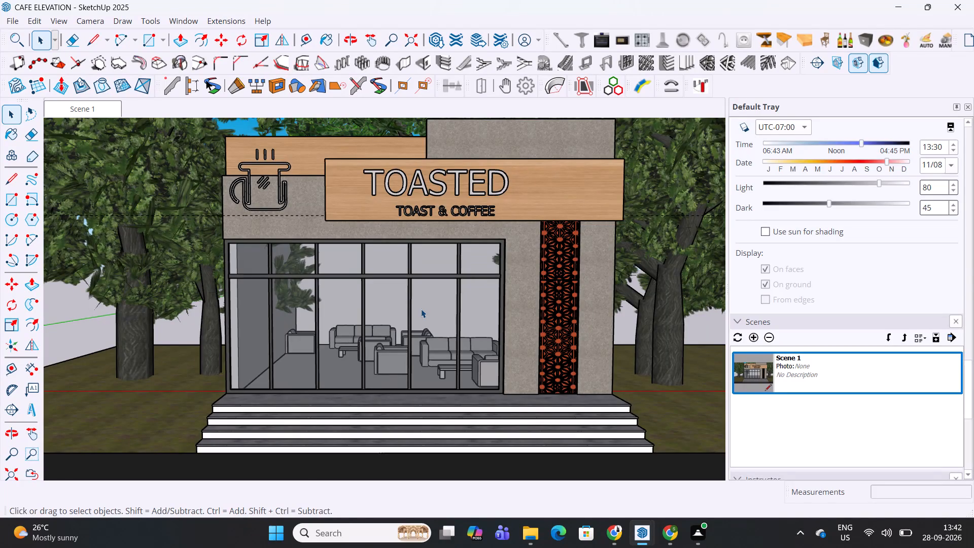
key(ctrl+s)
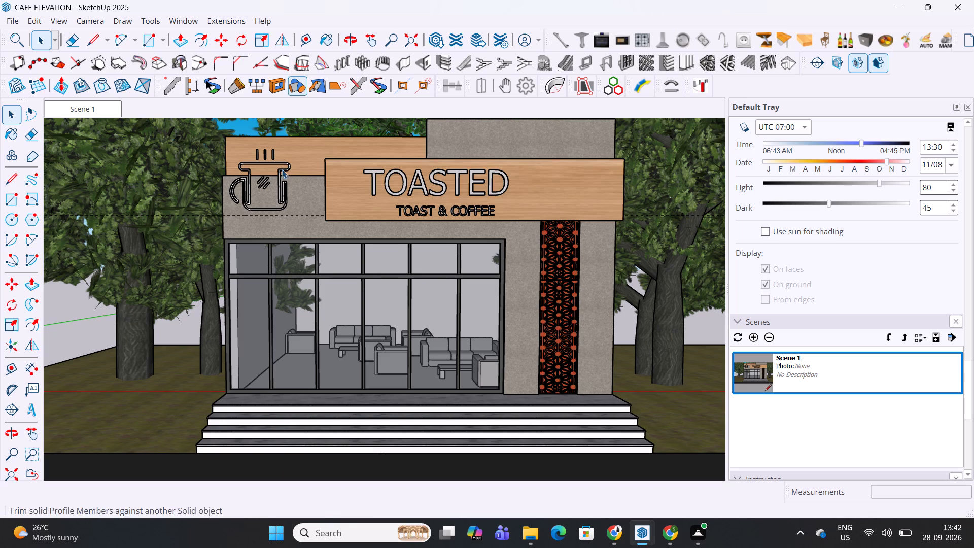
double_click(89, 334)
key(ctrl+s)
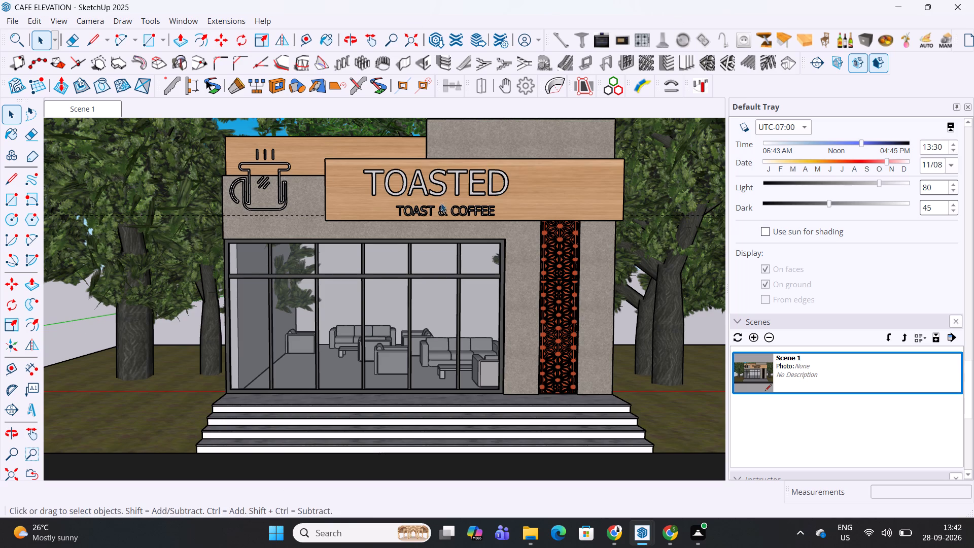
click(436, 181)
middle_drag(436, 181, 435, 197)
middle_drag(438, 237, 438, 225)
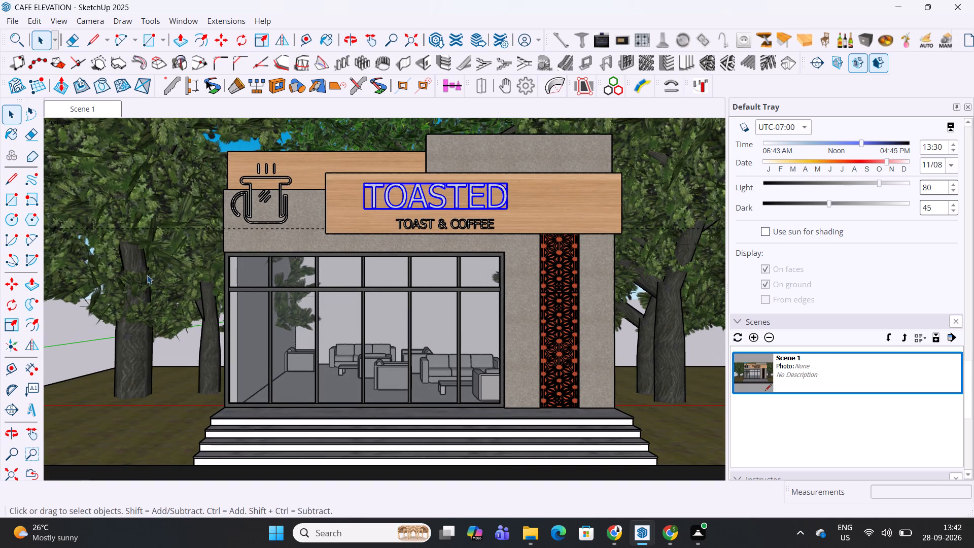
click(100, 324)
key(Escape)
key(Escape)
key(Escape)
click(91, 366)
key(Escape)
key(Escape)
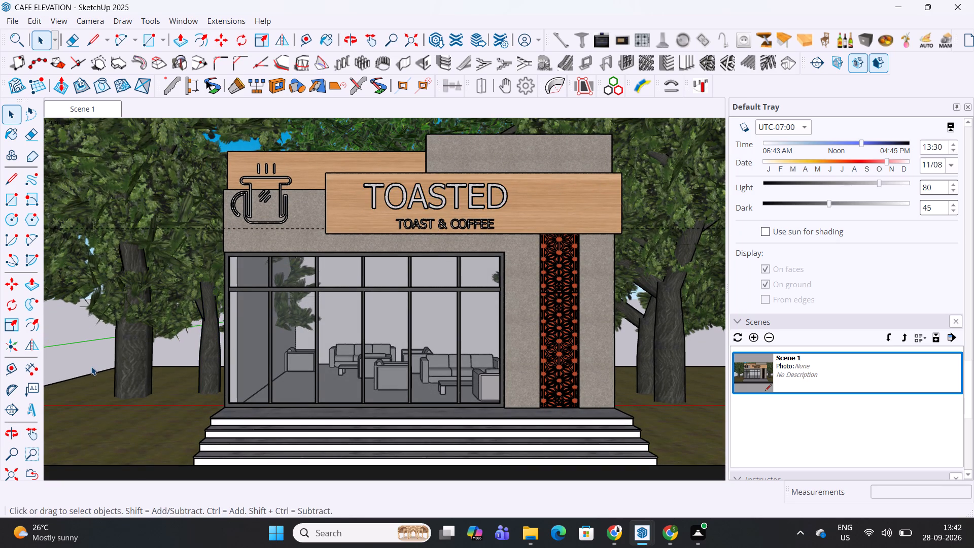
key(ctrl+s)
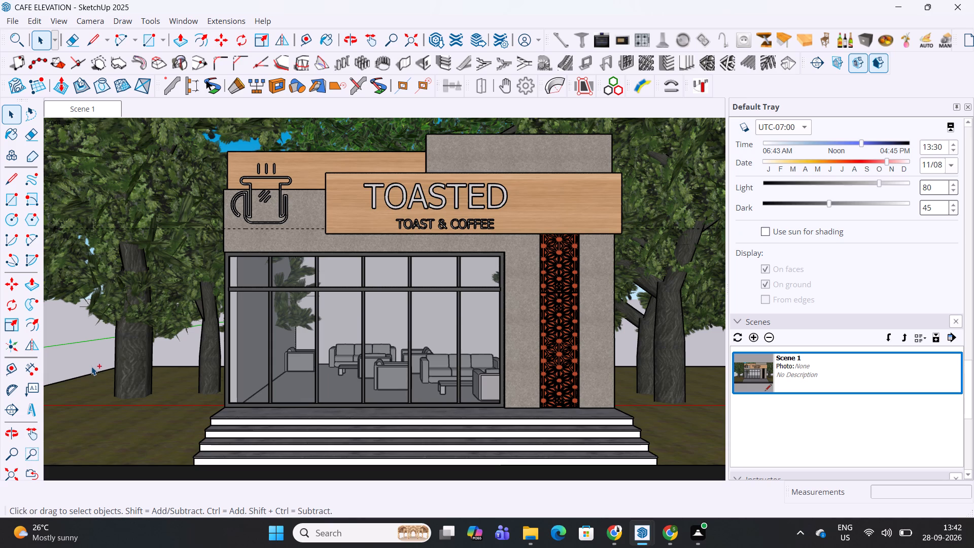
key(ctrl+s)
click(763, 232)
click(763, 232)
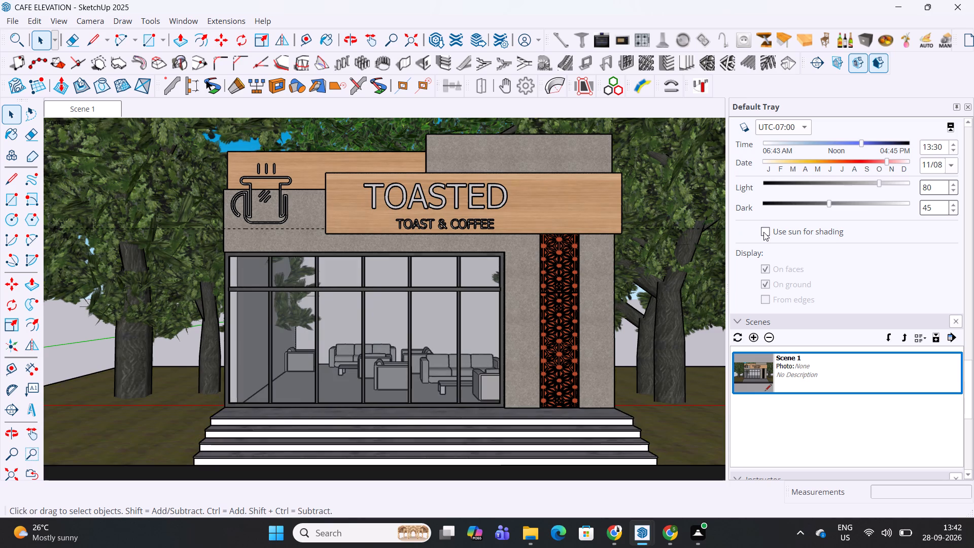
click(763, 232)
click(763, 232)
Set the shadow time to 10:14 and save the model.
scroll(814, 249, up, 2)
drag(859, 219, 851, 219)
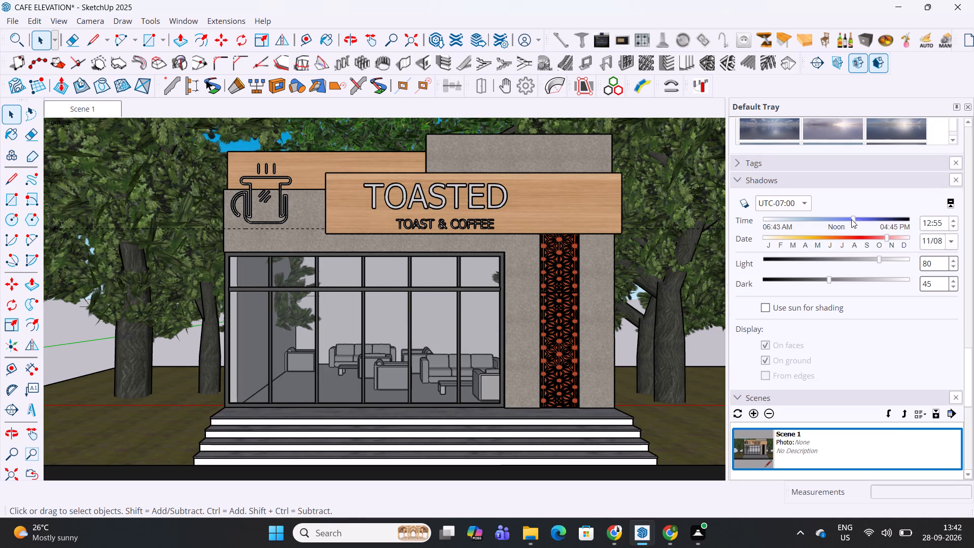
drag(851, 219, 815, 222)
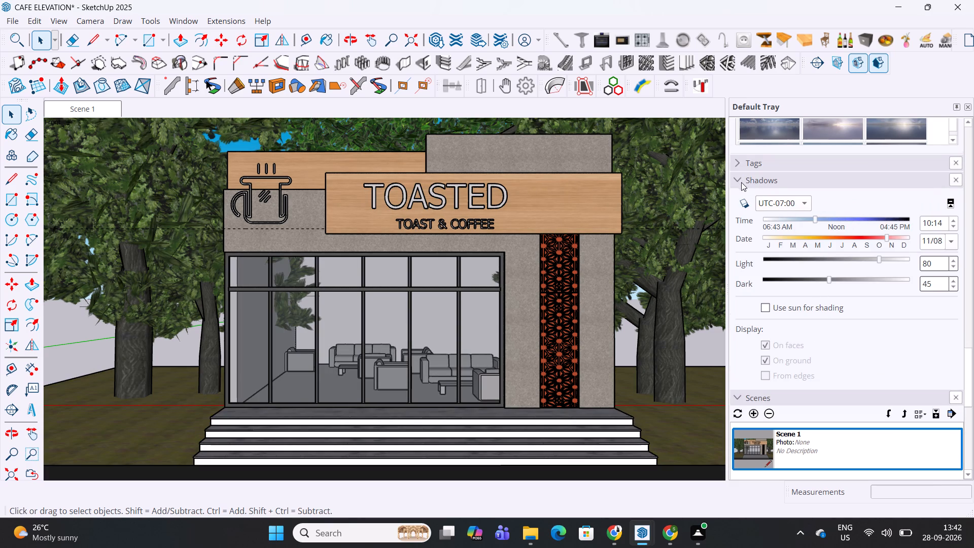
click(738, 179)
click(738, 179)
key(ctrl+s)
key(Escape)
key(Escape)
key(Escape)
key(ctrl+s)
Move the slimmer tree on the cup side about 4' 8" outward, away from the café.
click(71, 332)
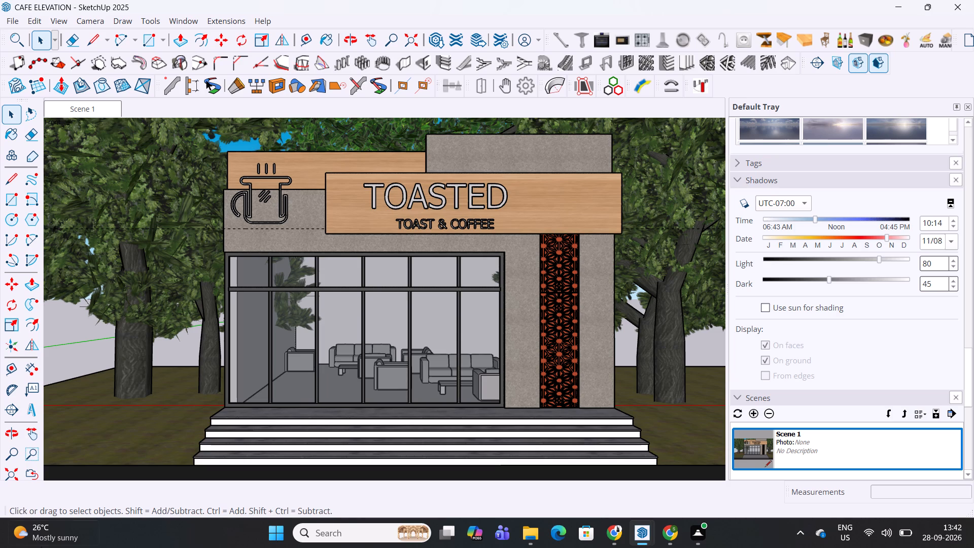
click(214, 326)
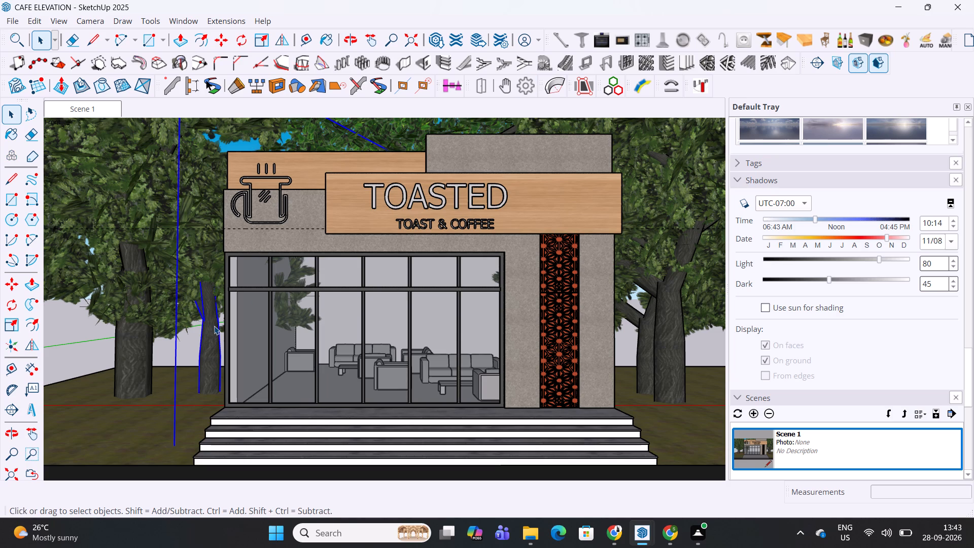
key(m)
click(606, 474)
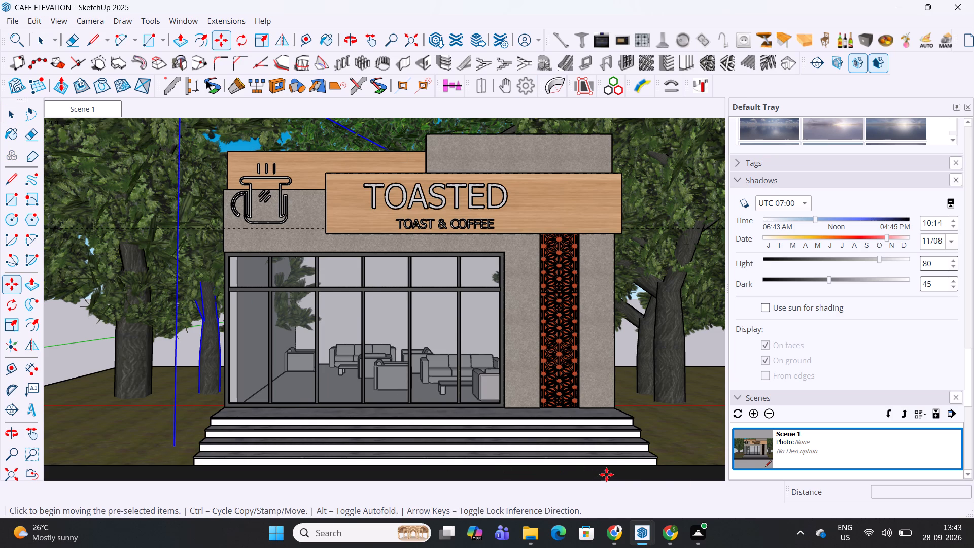
click(515, 476)
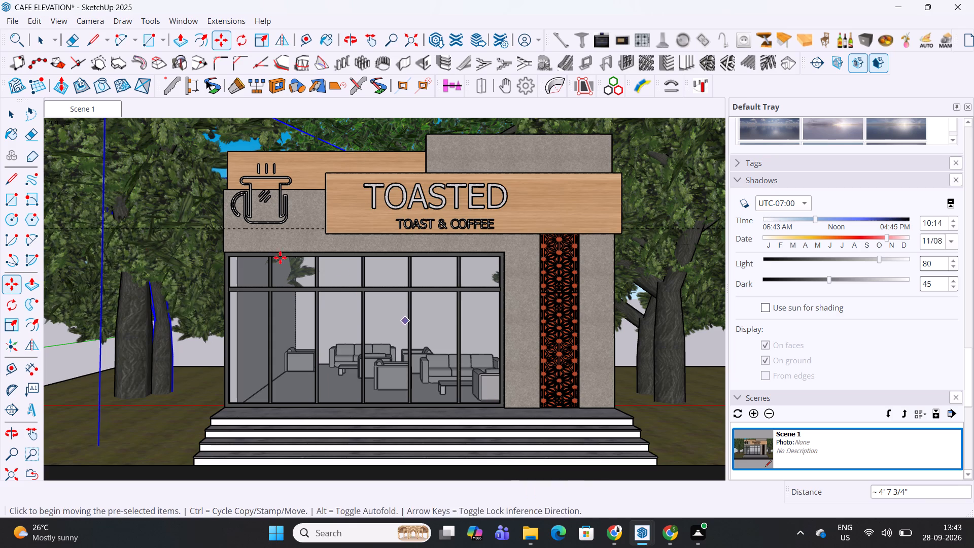
Move the thicker tree on the cup side about 2' 8" outward, away from the café.
key(space)
click(71, 181)
key(m)
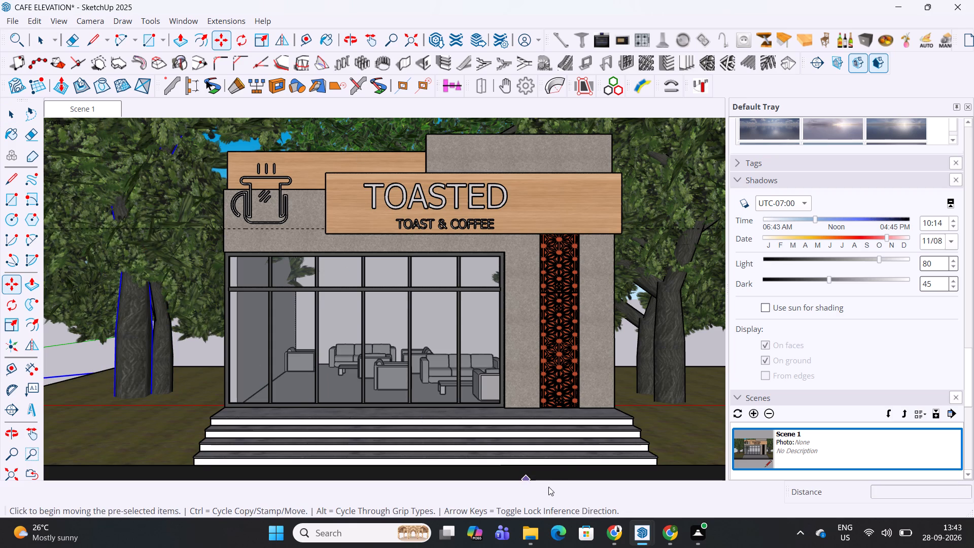
click(568, 472)
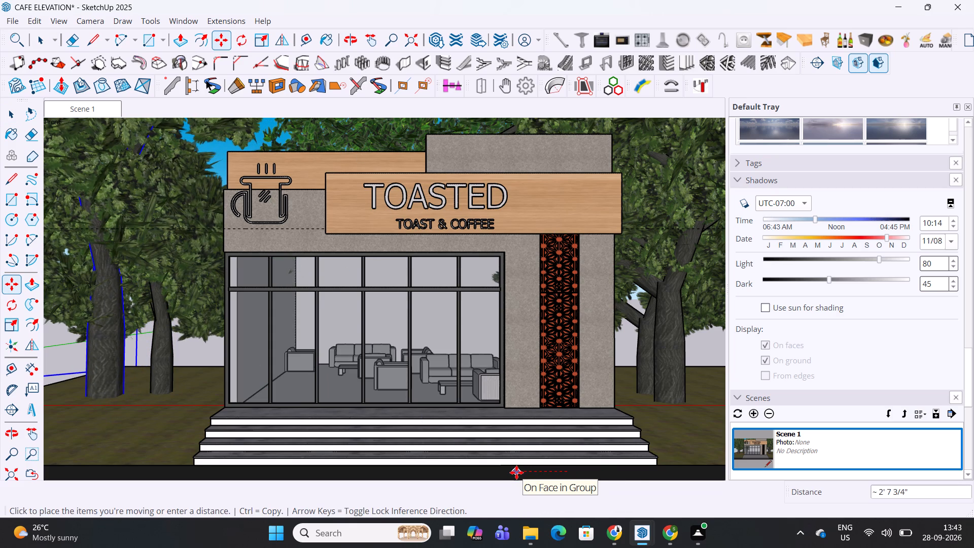
click(516, 472)
Move the outer tree on the patterned-panel side slightly farther from the café and save the model.
key(space)
click(678, 355)
key(m)
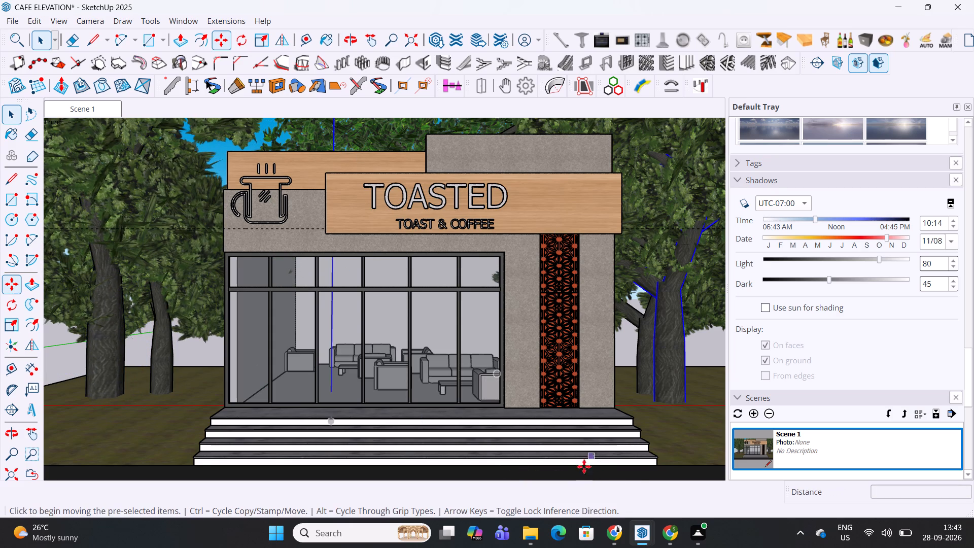
click(556, 474)
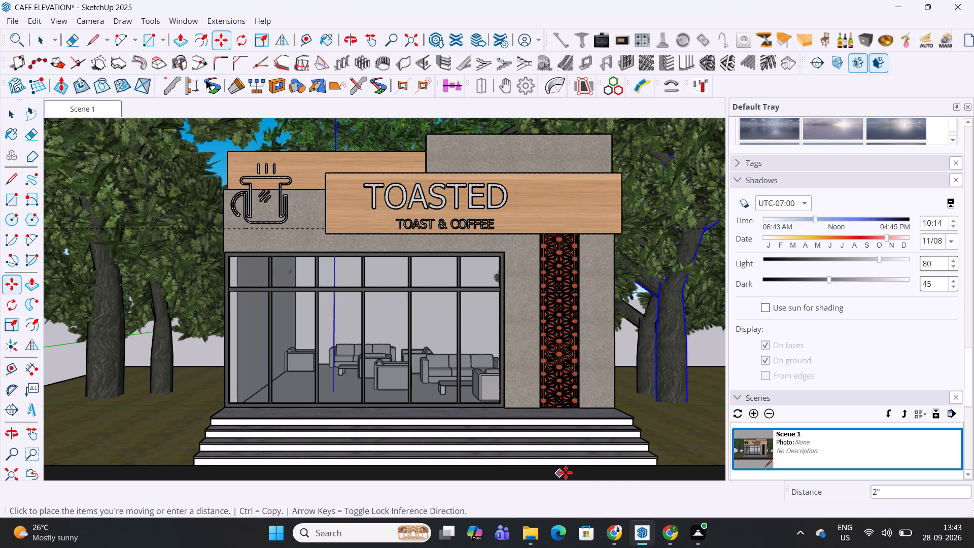
click(574, 472)
key(space)
click(623, 352)
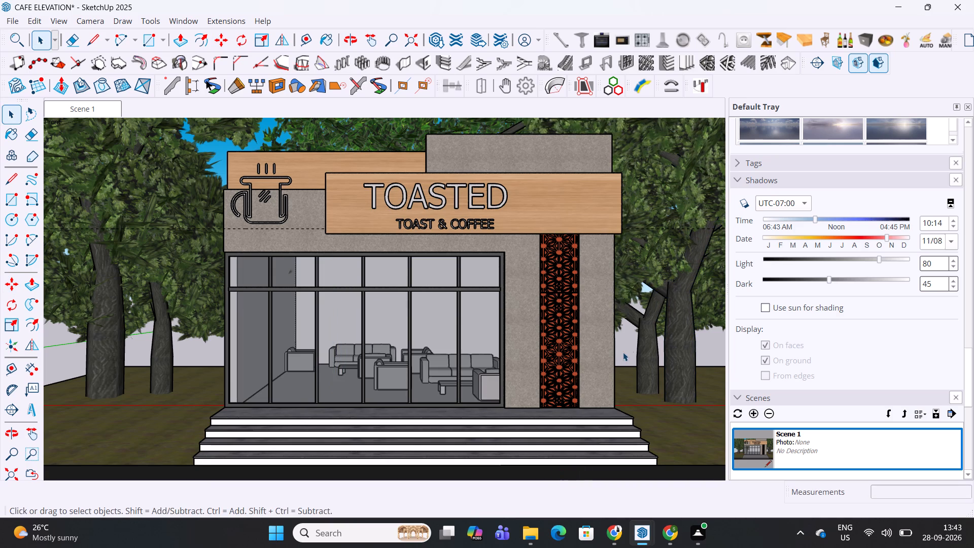
key(ctrl+s)
Recall Scene 1 and check the front view with the repositioned trees.
click(78, 110)
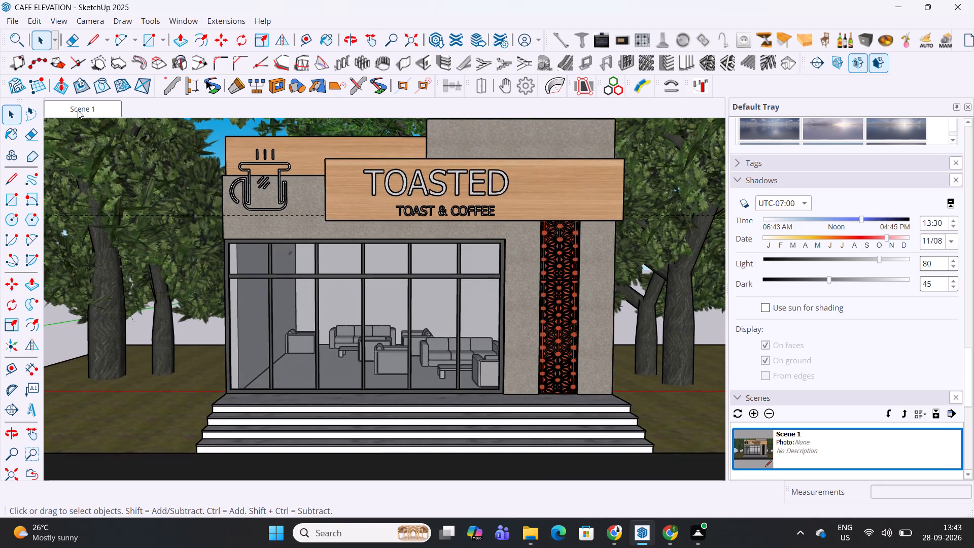
middle_drag(405, 308, 407, 294)
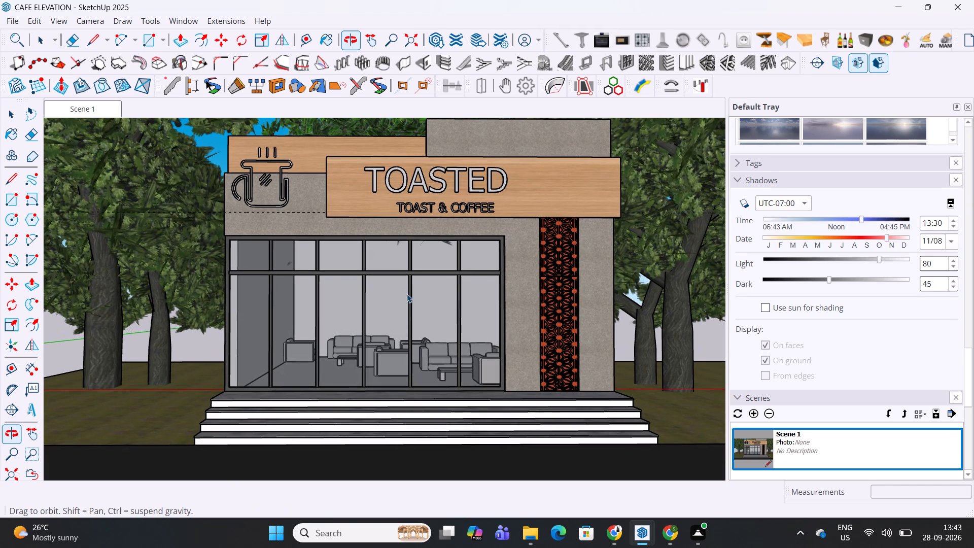
shift+middle_drag(407, 294, 407, 304)
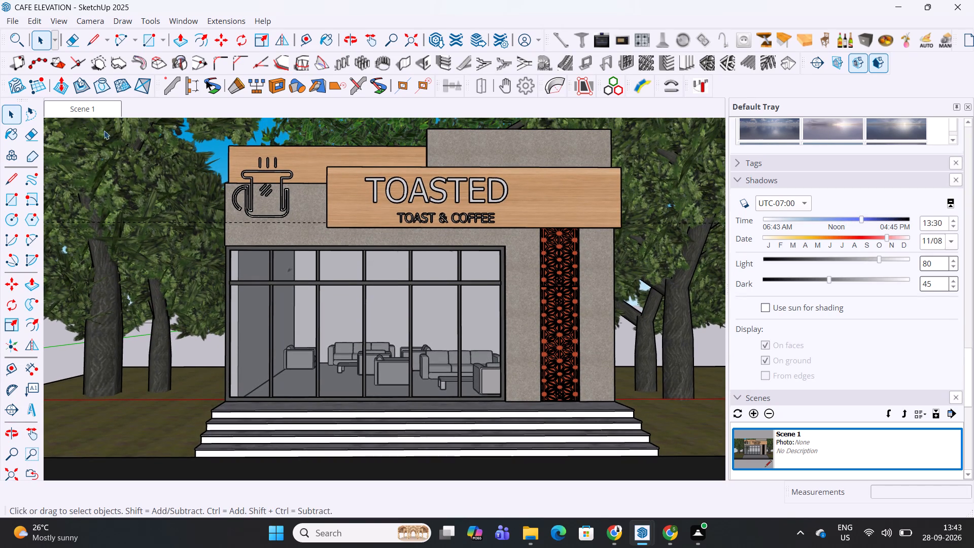
Update Scene 1 with the current front view and save the model.
right_click(80, 106)
click(120, 162)
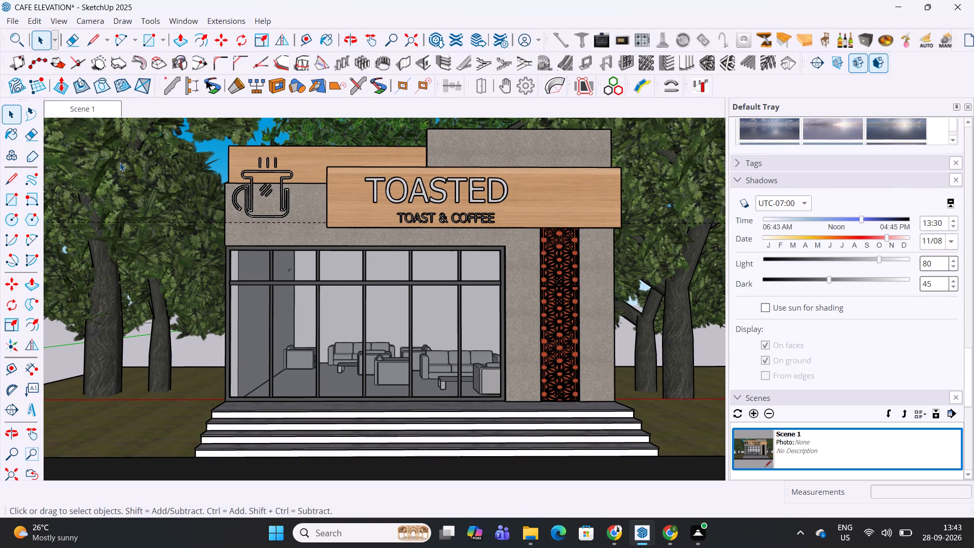
key(ctrl+s)
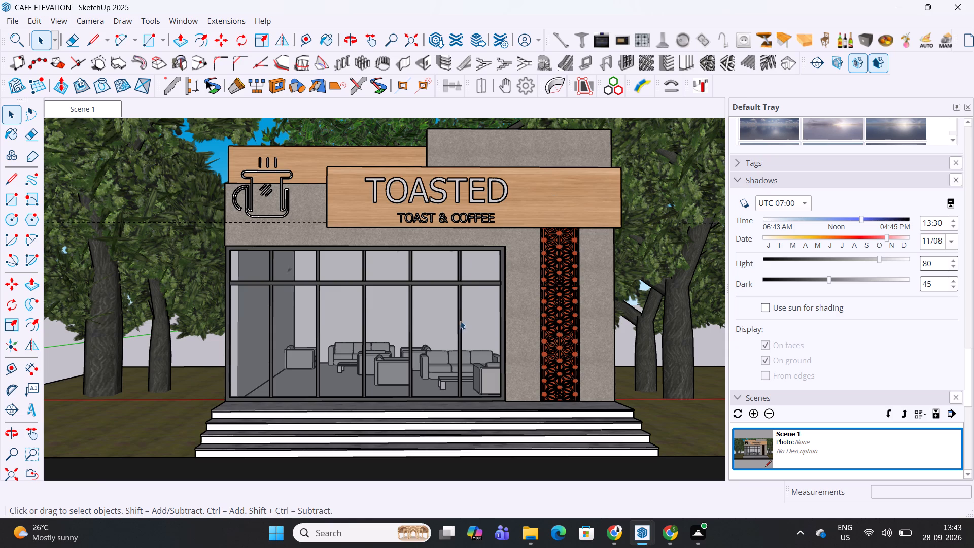
key(ctrl+s)
Switch to Chrome and search 3D Warehouse for FLOWER POTS.
click(614, 534)
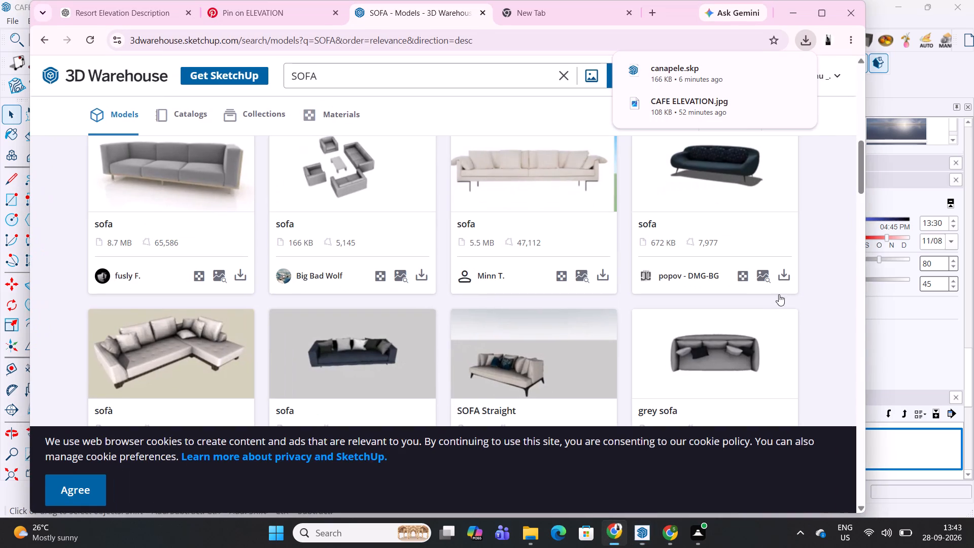
double_click(334, 81)
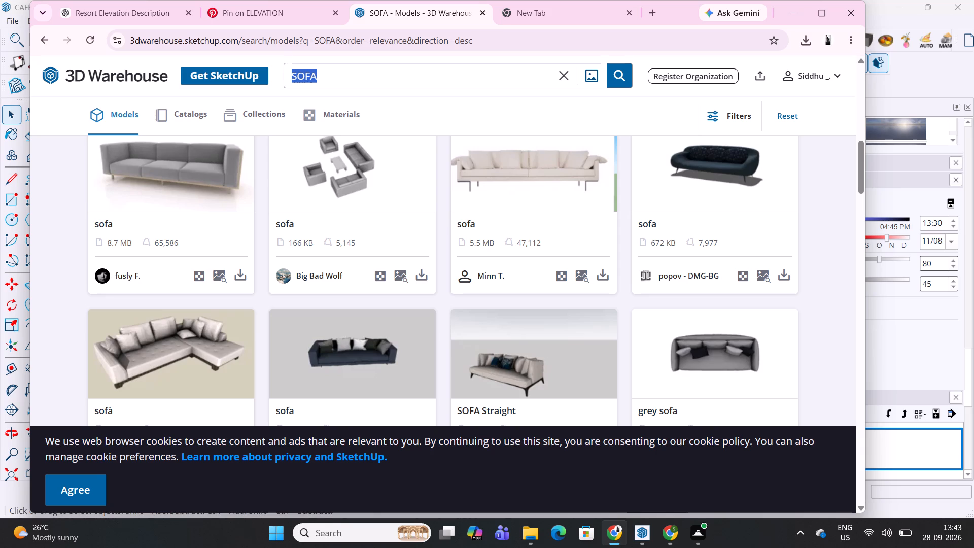
text(FLOE)
key(BackSpace)
text(WW)
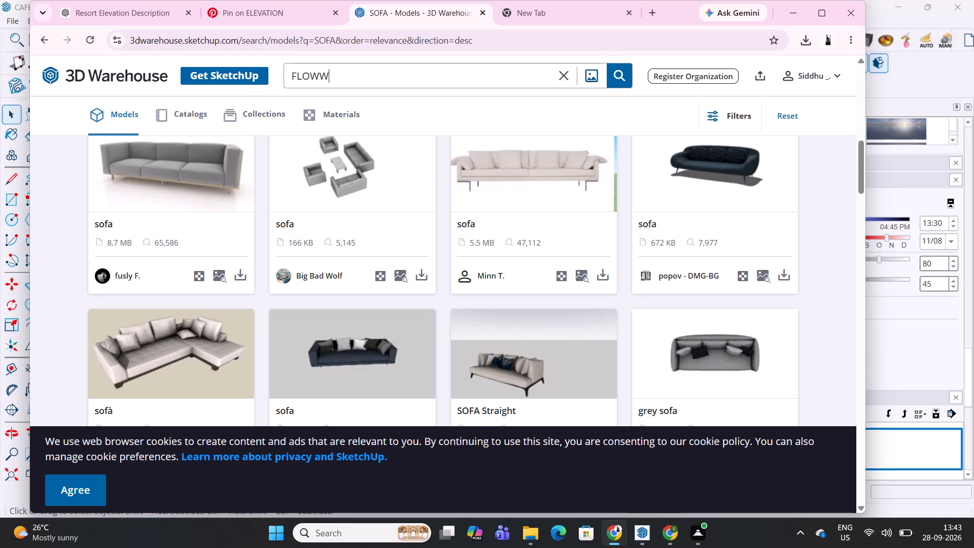
key(BackSpace)
text(ER POTS)
key(Return)
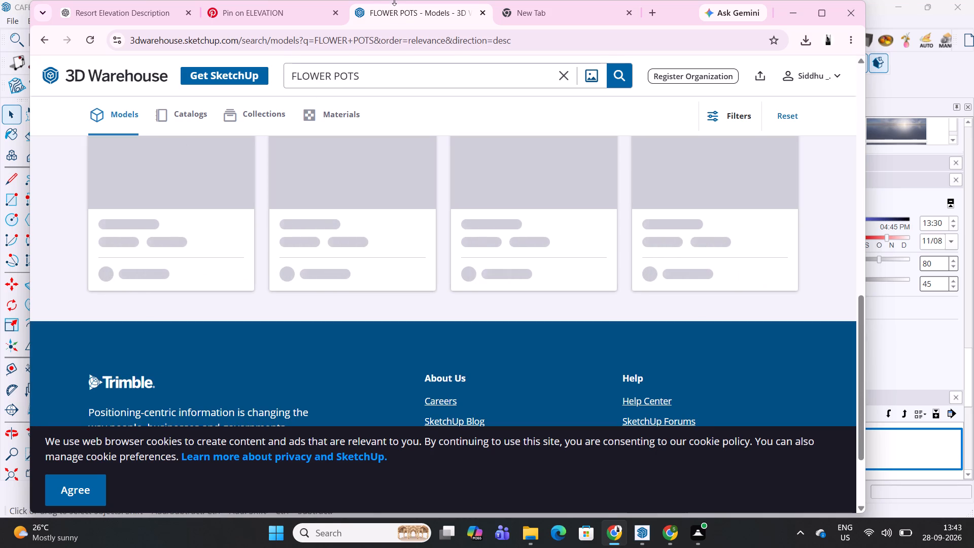
Browse the flower pot models for one suited to the café front, and return to SketchUp.
scroll(354, 239, up, 3)
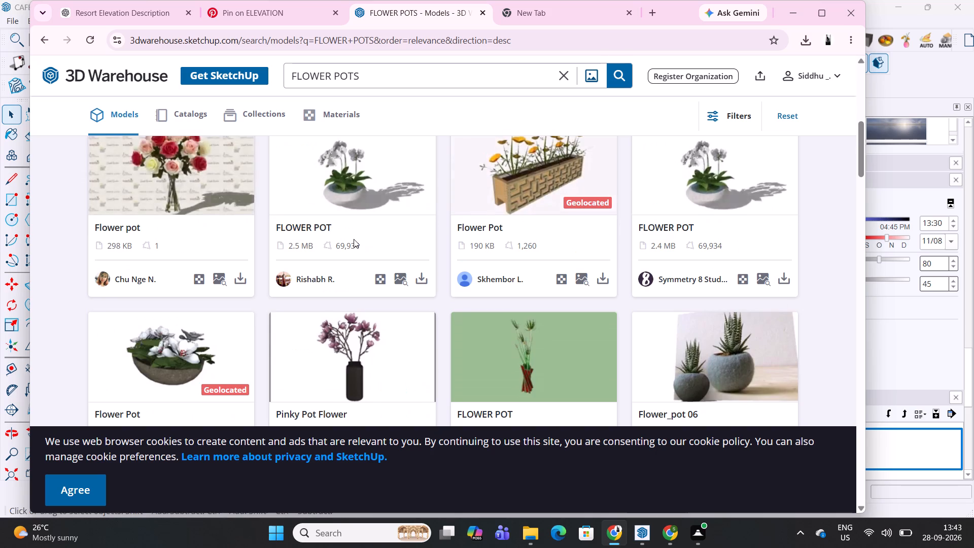
scroll(354, 239, up, 9)
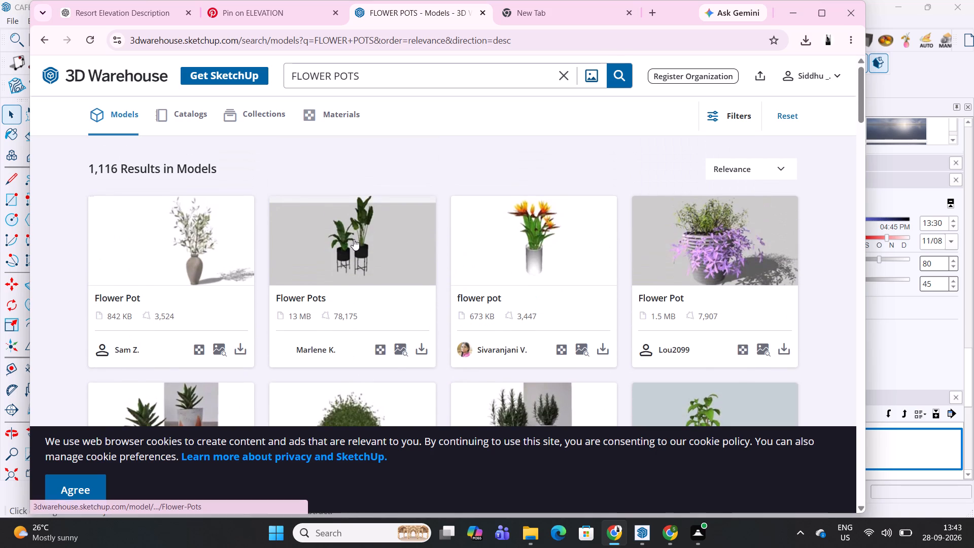
scroll(354, 239, up, 3)
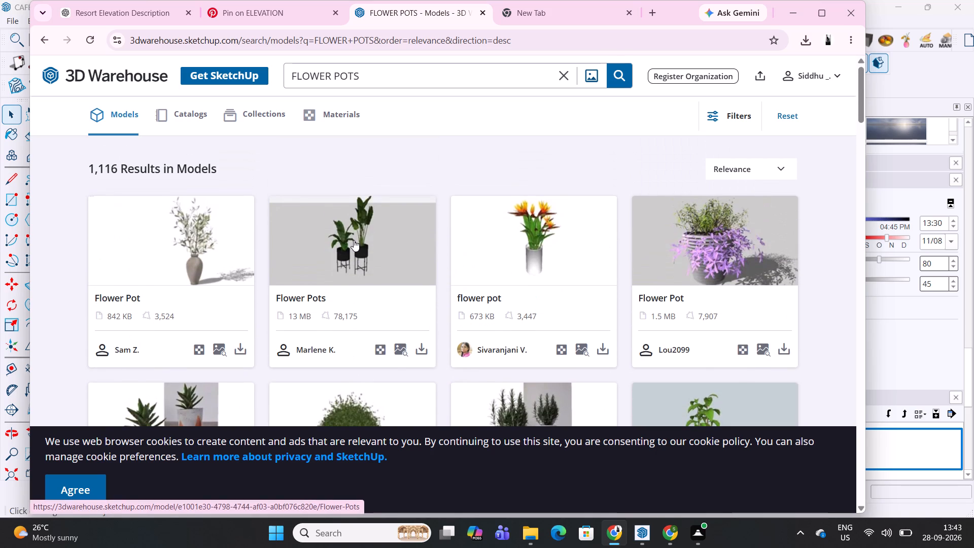
scroll(354, 240, down, 6)
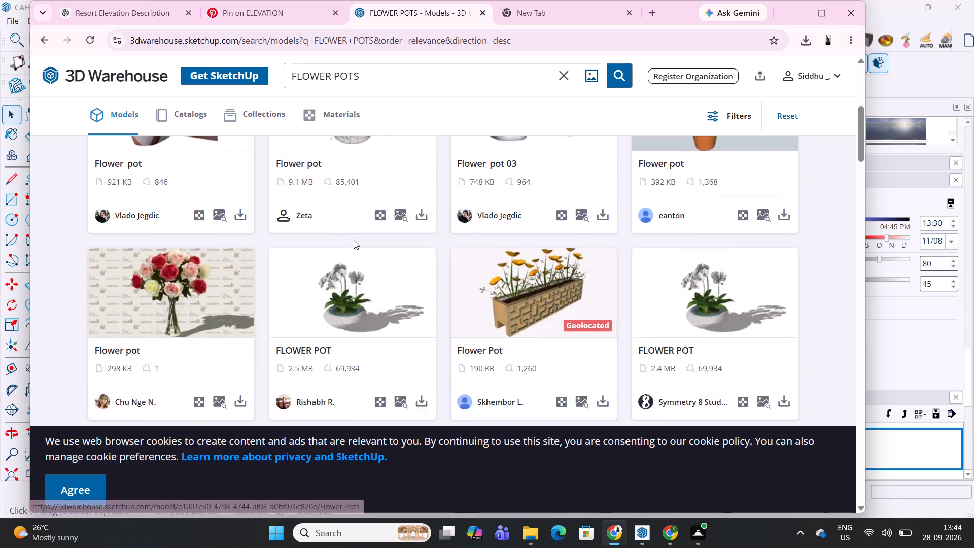
scroll(354, 240, down, 5)
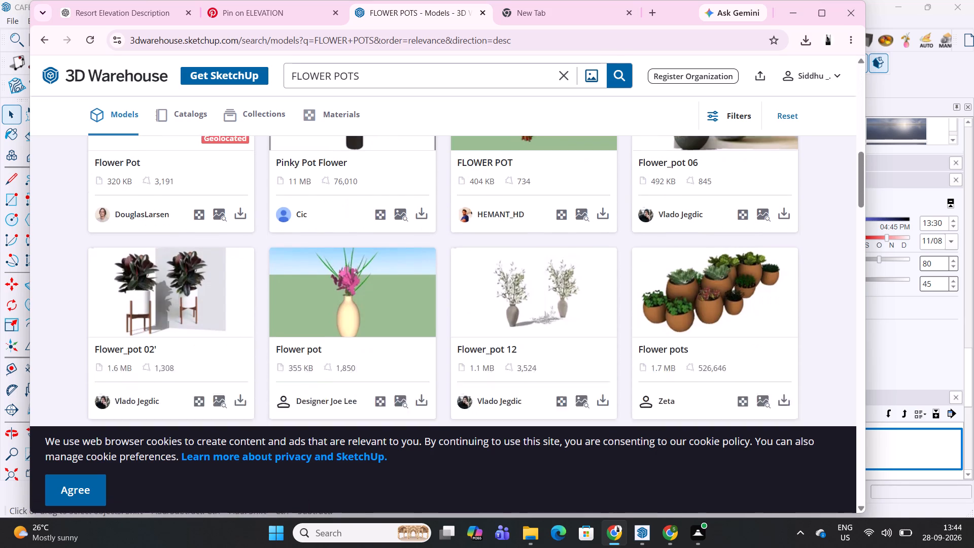
scroll(354, 240, down, 2)
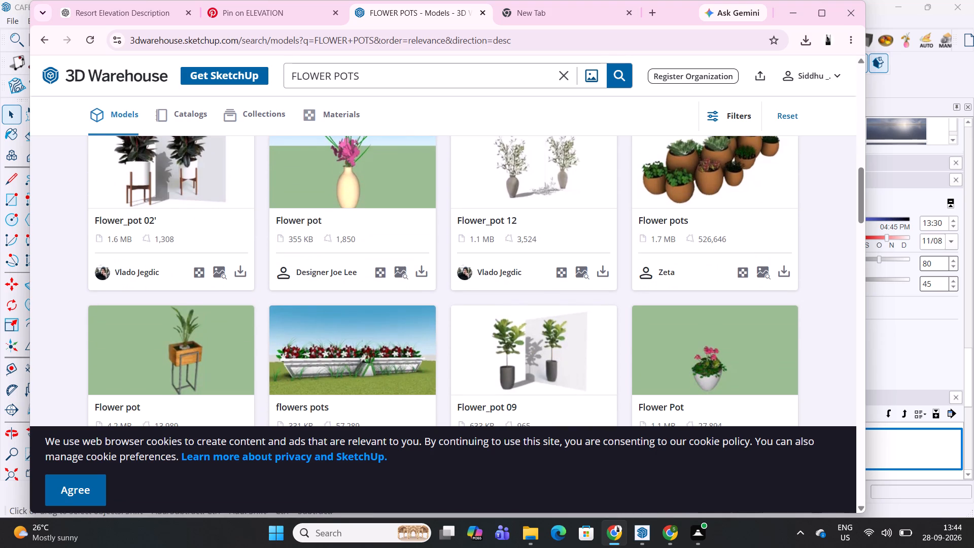
scroll(354, 240, down, 5)
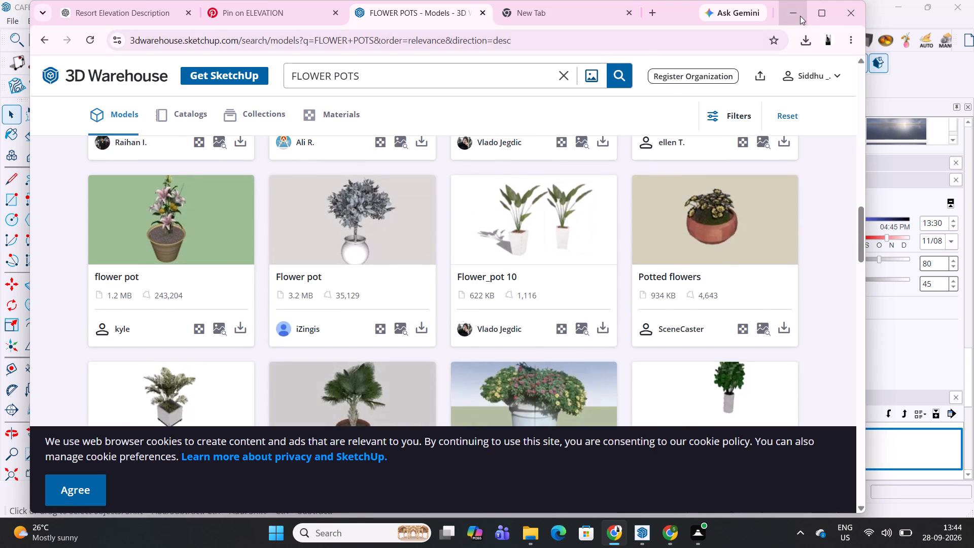
click(800, 15)
Draw a rectangle about 6' 9 11/16" by 1' 5 3/8" on the entrance platform along the patterned-panel wall.
middle_drag(541, 300, 532, 465)
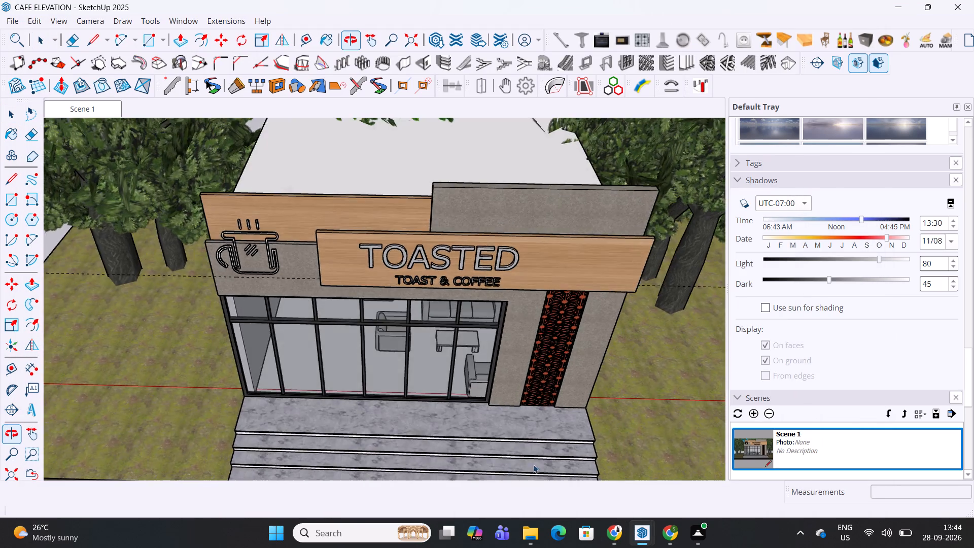
scroll(555, 428, up, 10)
shift+middle_drag(566, 404, 568, 367)
key(r)
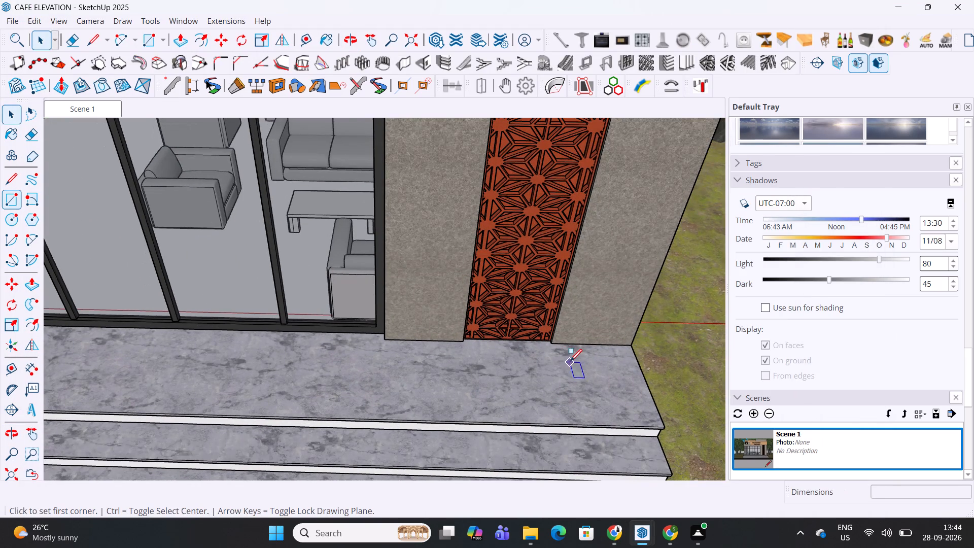
scroll(604, 352, up, 5)
click(650, 339)
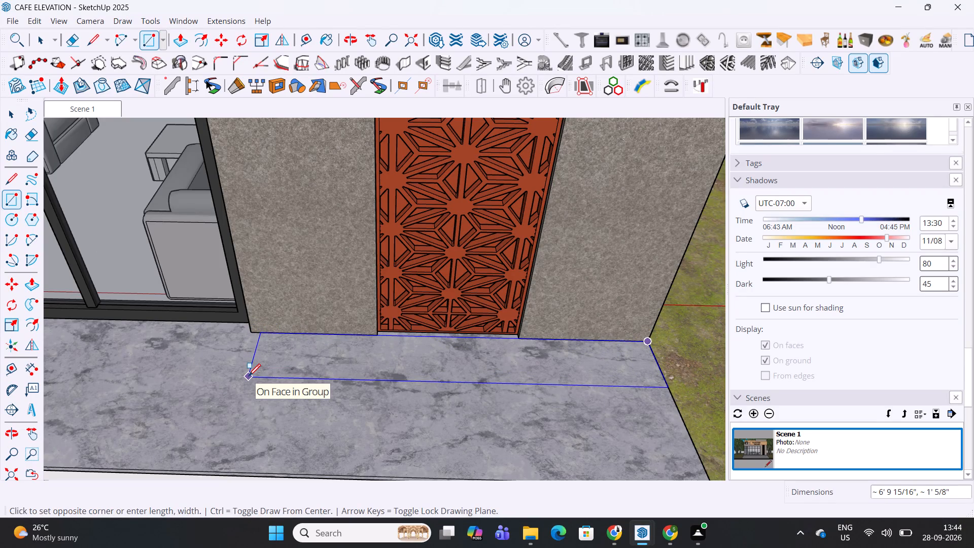
click(244, 396)
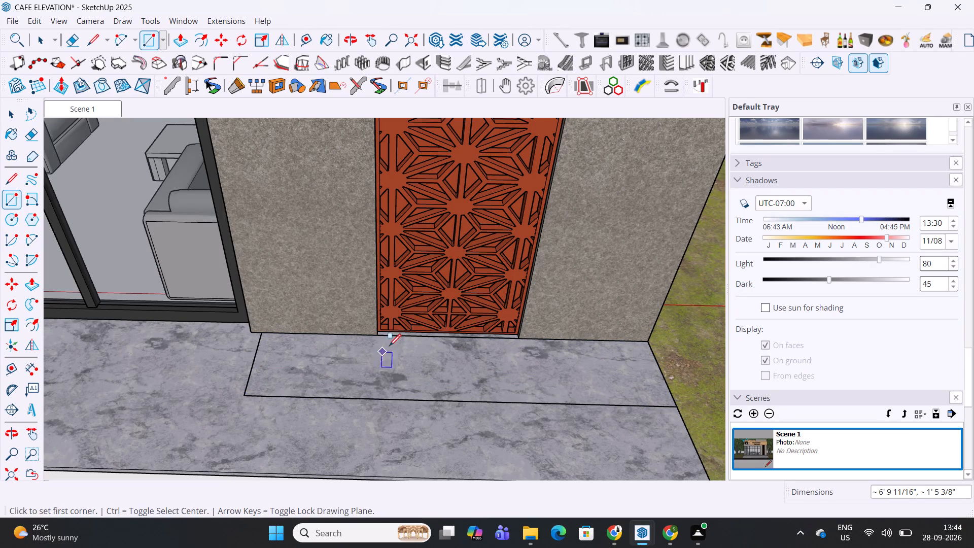
Extrude the rectangle upward 1'3" to form a planter box.
key(p)
click(346, 384)
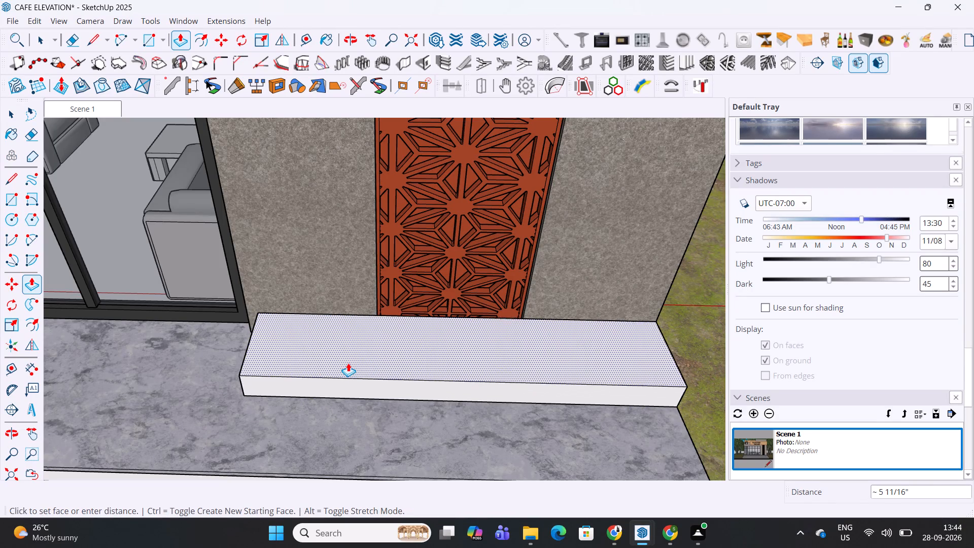
text(1'3)
key(Return)
Extend the planter box's glazing-side end about 2 5/16" to line up with the wall edge.
middle_drag(300, 340, 463, 312)
click(297, 365)
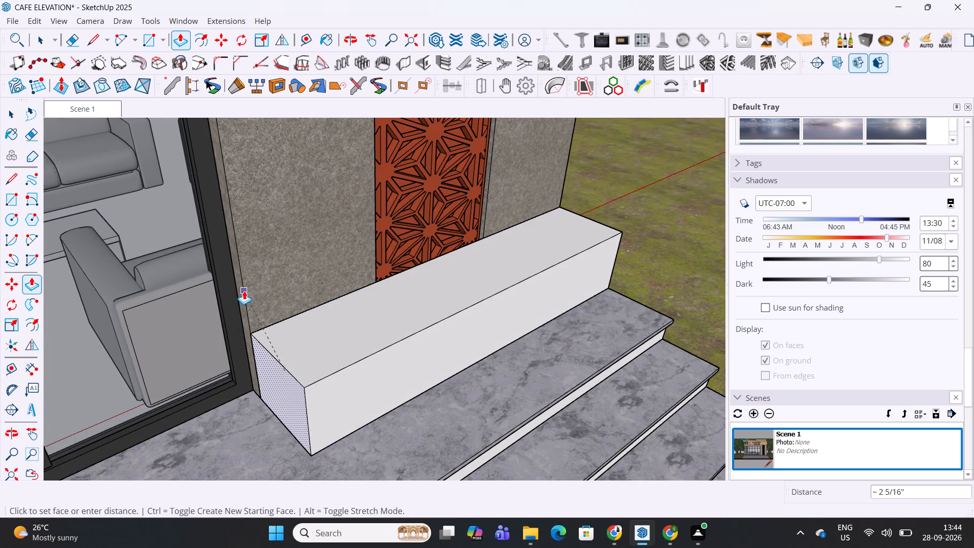
click(244, 291)
scroll(324, 350, up, 2)
click(357, 394)
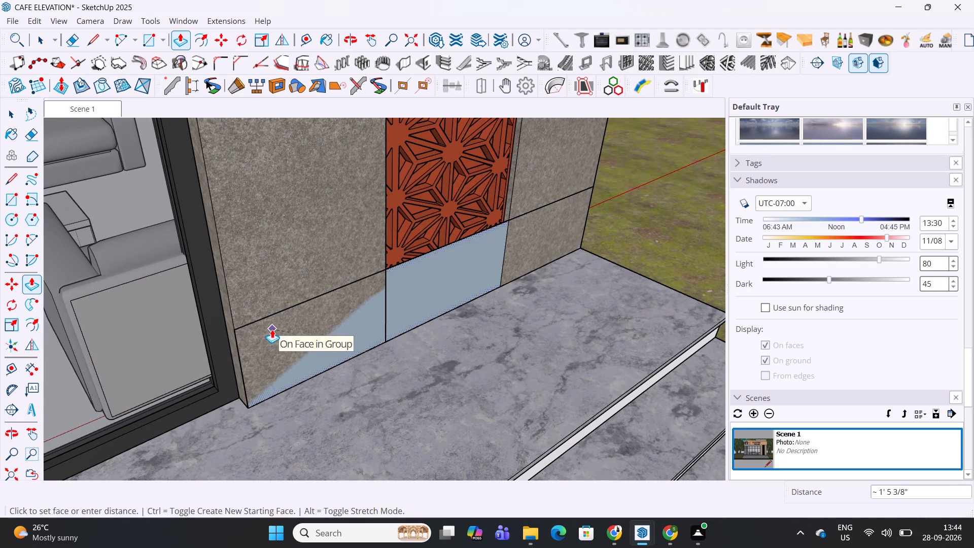
key(Escape)
Offset the planter box's top face inward by 2.5".
key(f)
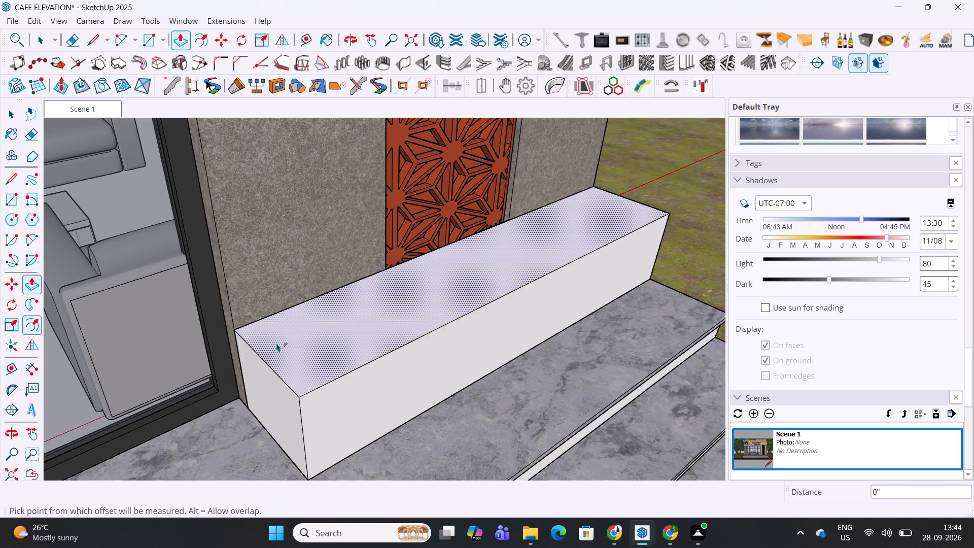
click(273, 362)
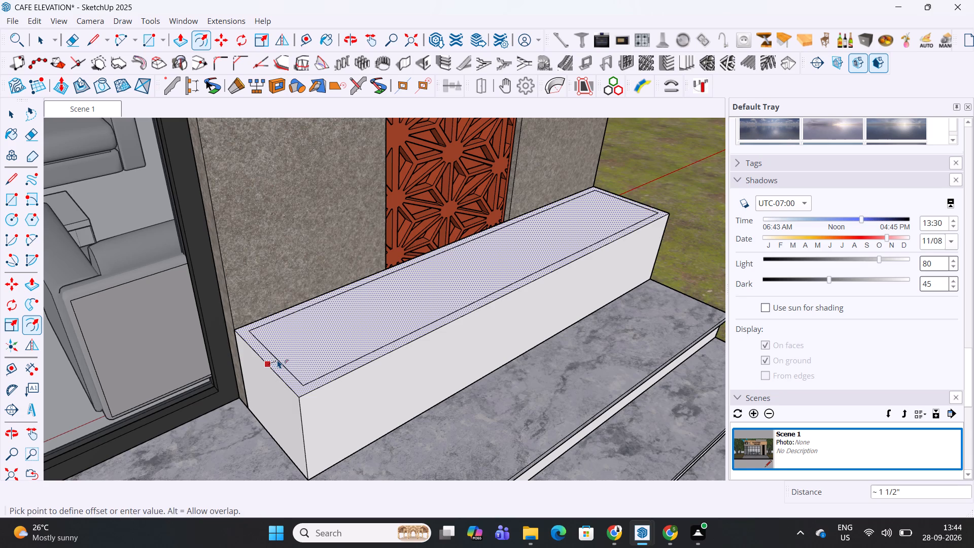
text(2.5)
key(Return)
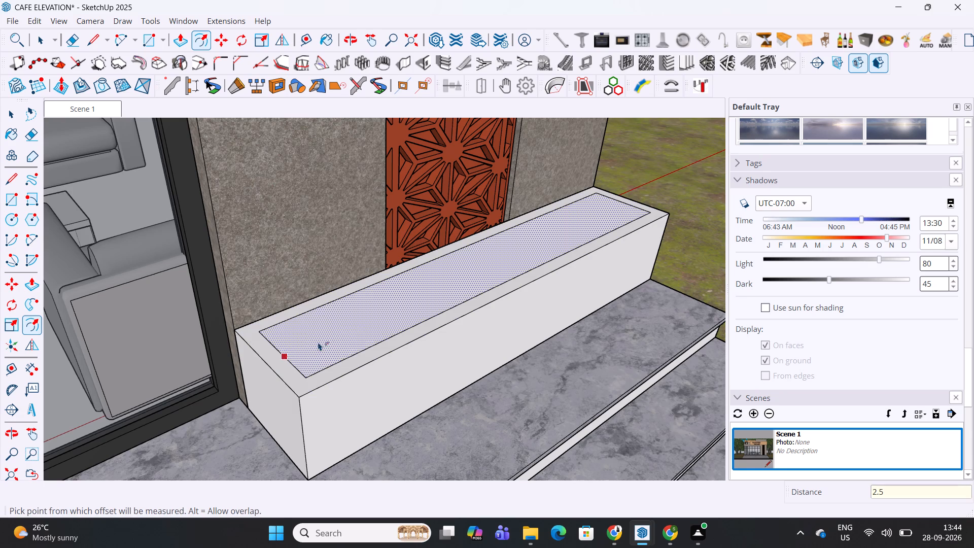
Recess the inner top face of the planter box by 1".
key(o)
key(p)
click(342, 320)
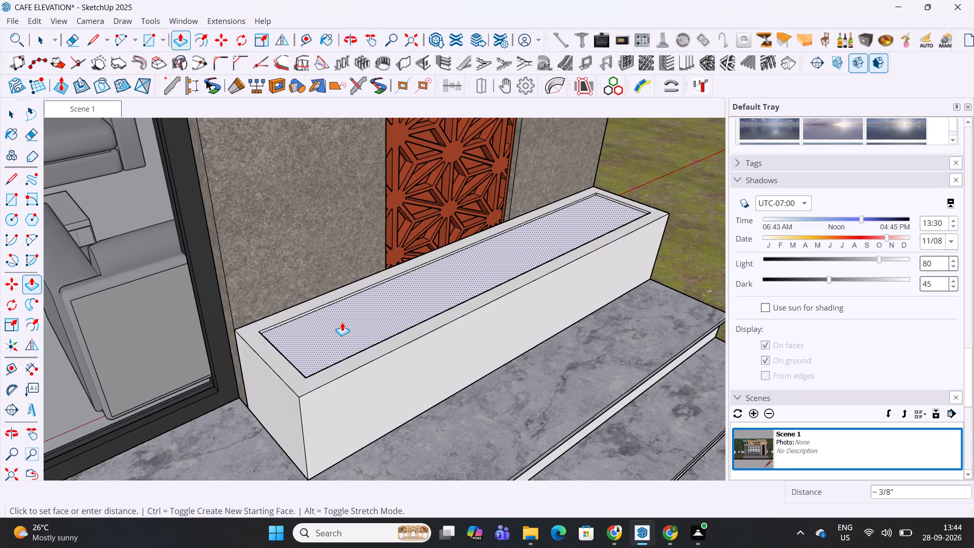
key(1)
key(Return)
scroll(382, 335, down, 1)
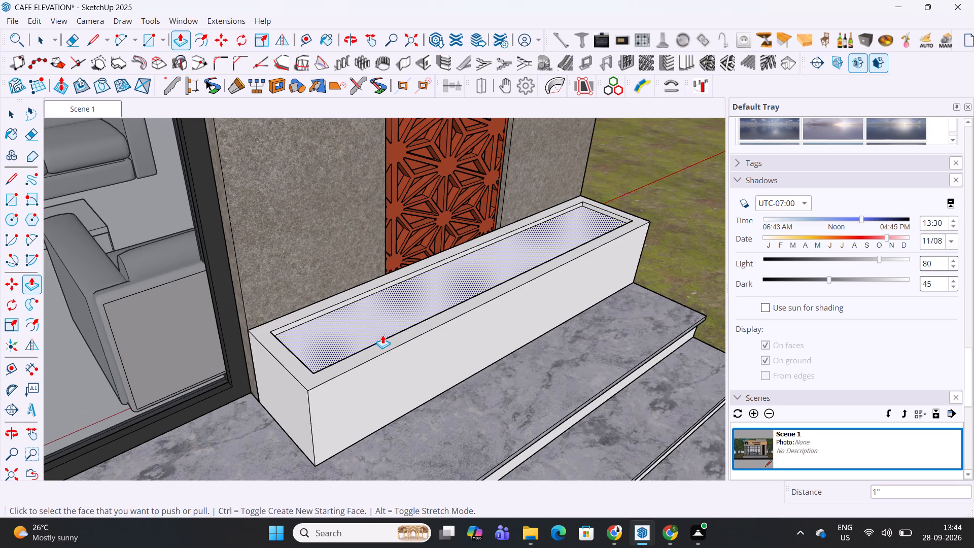
Make the whole planter box a group.
key(space)
triple_click(344, 355)
right_click(344, 355)
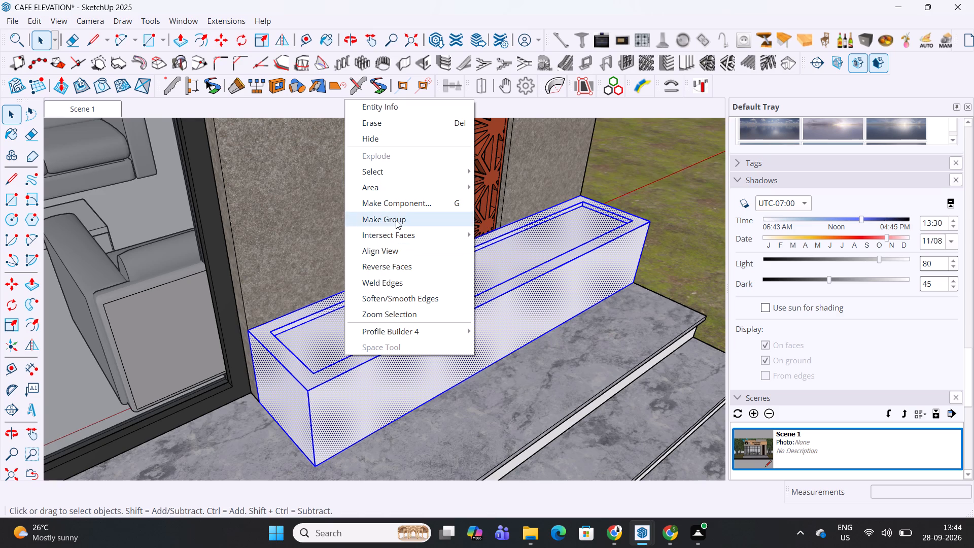
click(396, 220)
Draw a rectangle 7' by about 1' 5 3/8" over the planter group's top, from corner to opposite corner.
scroll(308, 349, up, 3)
key(r)
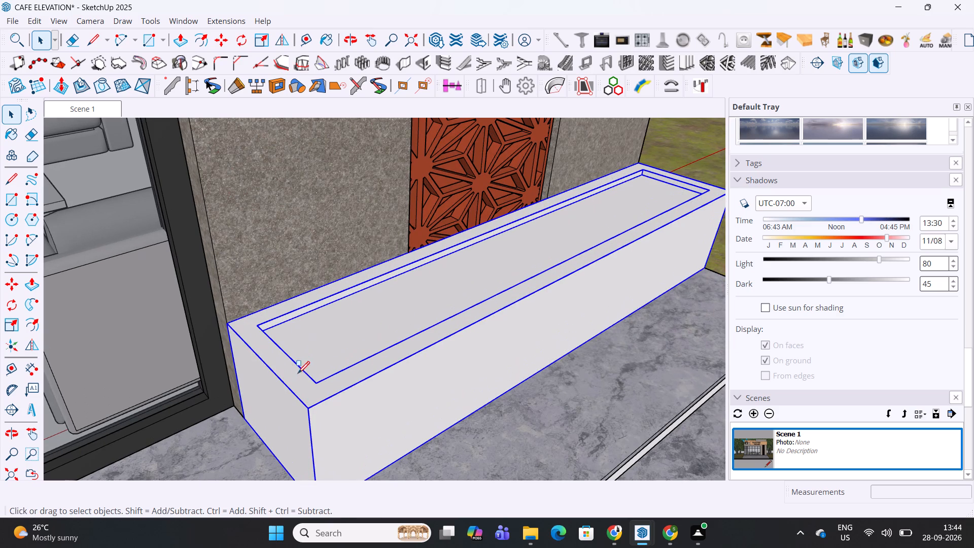
click(309, 409)
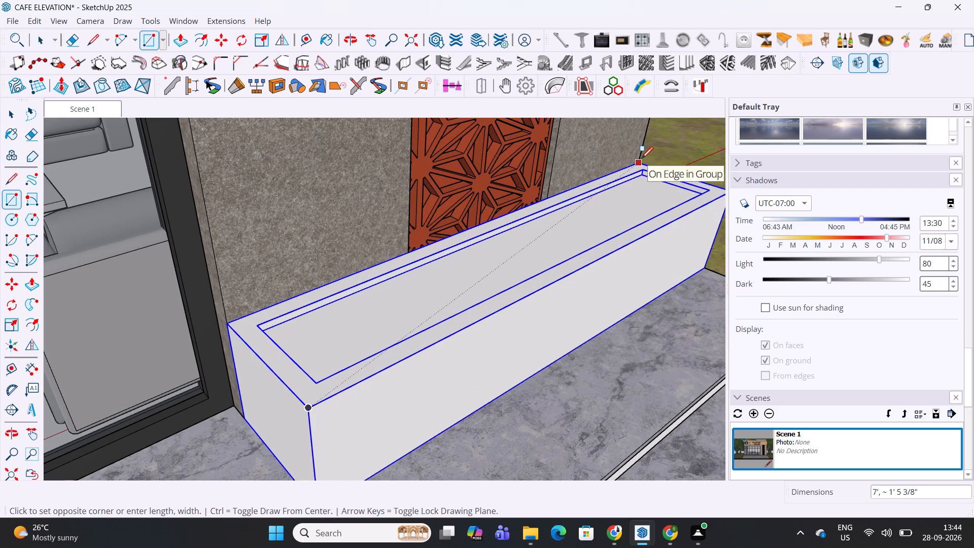
click(641, 160)
scroll(362, 375, up, 3)
Offset the new top face inward to the planter's inner edge and delete the inner face to leave a rim.
key(f)
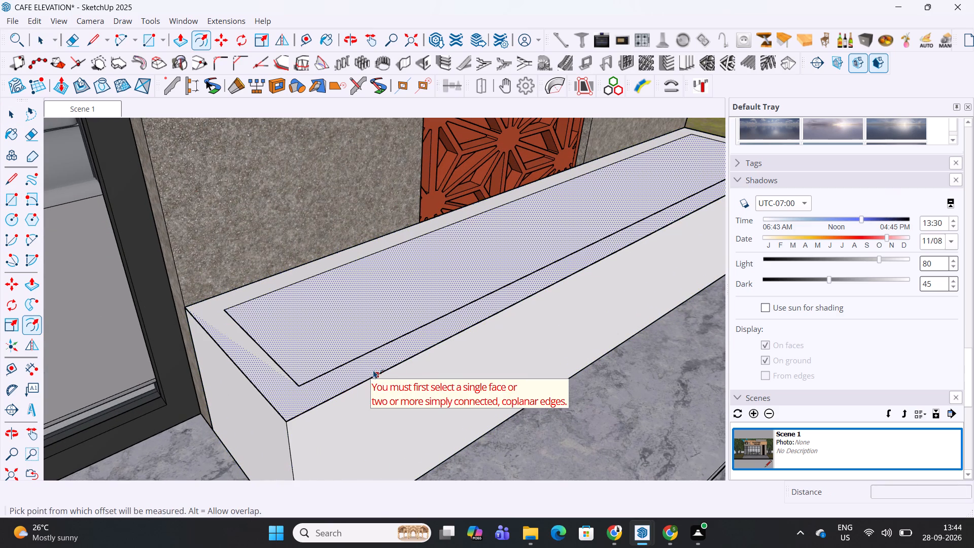
click(376, 370)
key(ctrl+z)
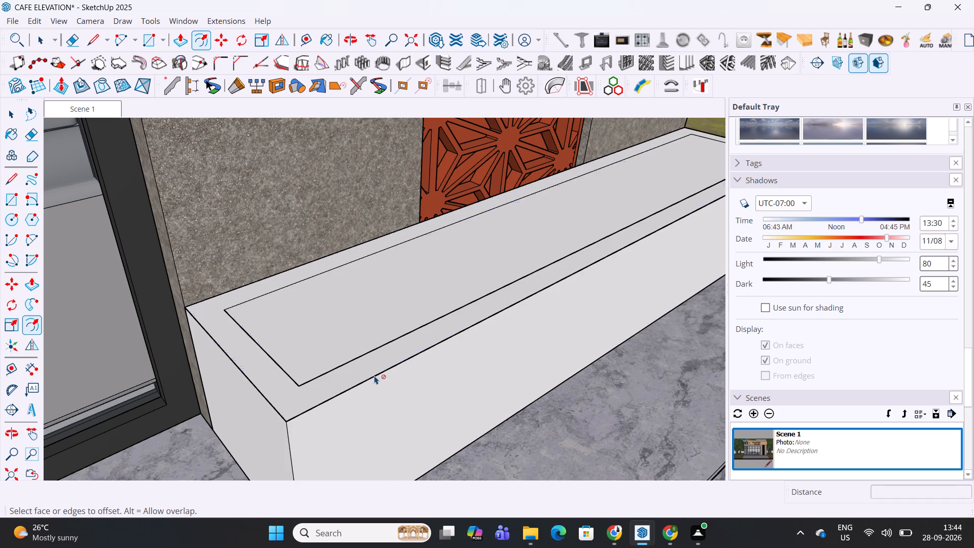
click(371, 373)
click(355, 362)
key(space)
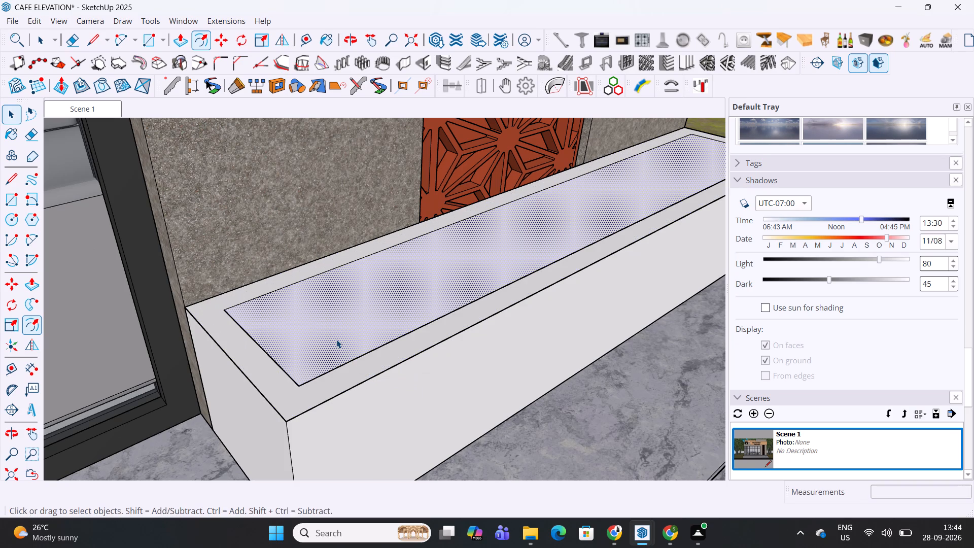
click(336, 339)
key(Delete)
Extrude the planter's rim face upward 1".
key(p)
click(346, 378)
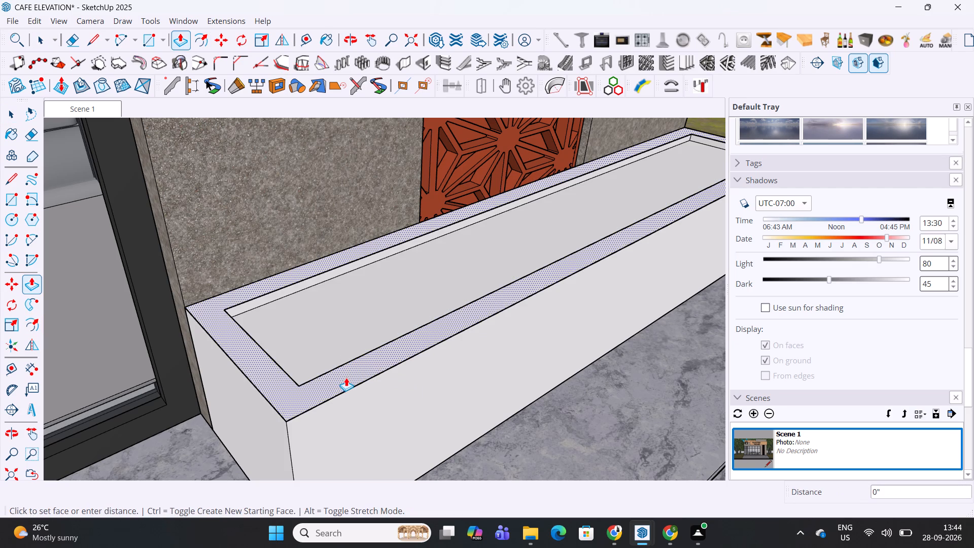
key(1)
key(Return)
scroll(342, 387, up, 4)
Push the planter rim's front and both end faces outward by the last extrusion distance to form an overhang.
double_click(341, 391)
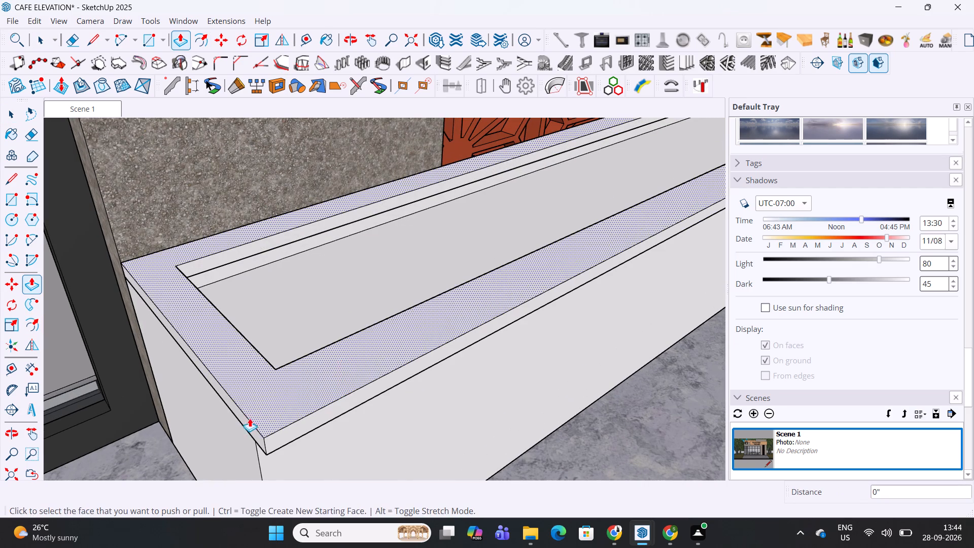
double_click(242, 423)
scroll(252, 376, down, 14)
middle_drag(509, 249, 166, 217)
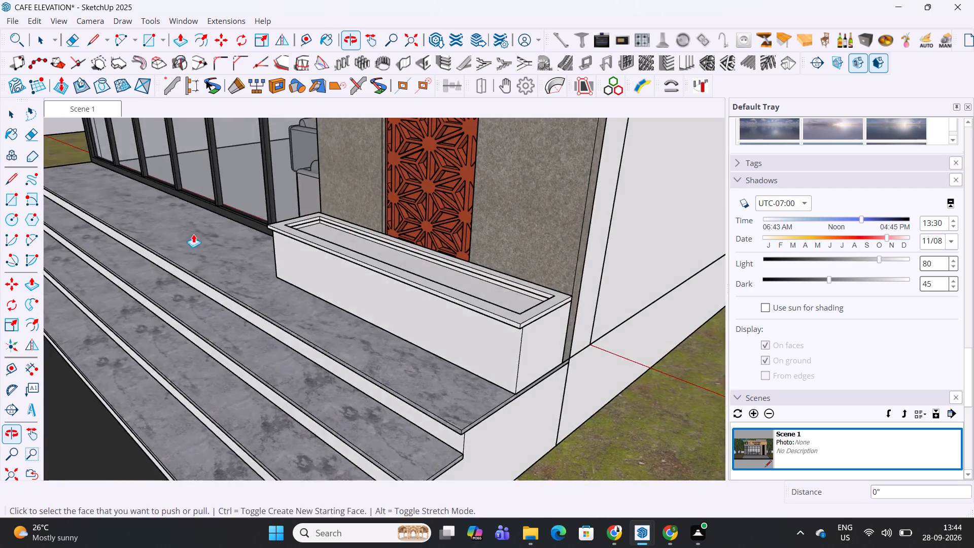
scroll(507, 327, up, 5)
double_click(534, 323)
Select all of the rim's connected geometry and make it a group.
key(space)
triple_click(533, 322)
right_click(533, 322)
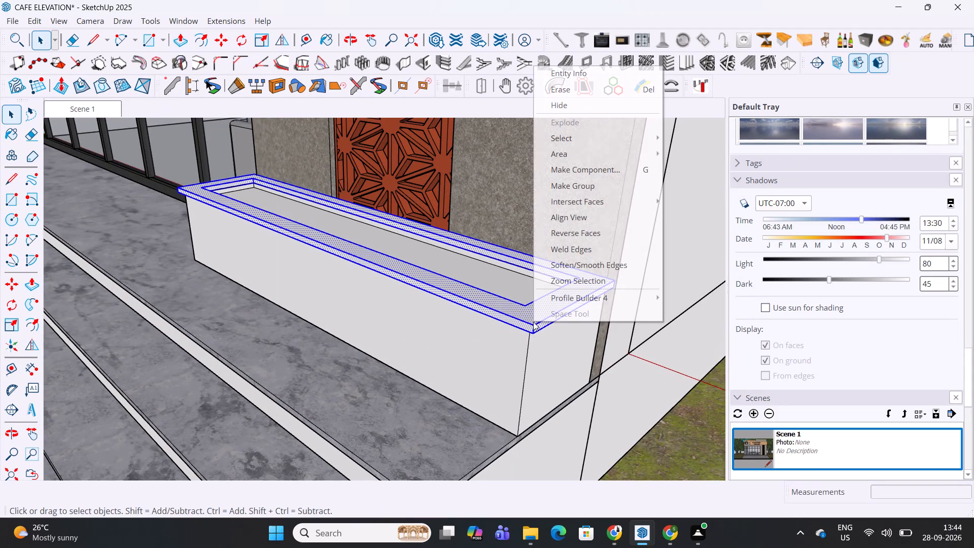
click(588, 185)
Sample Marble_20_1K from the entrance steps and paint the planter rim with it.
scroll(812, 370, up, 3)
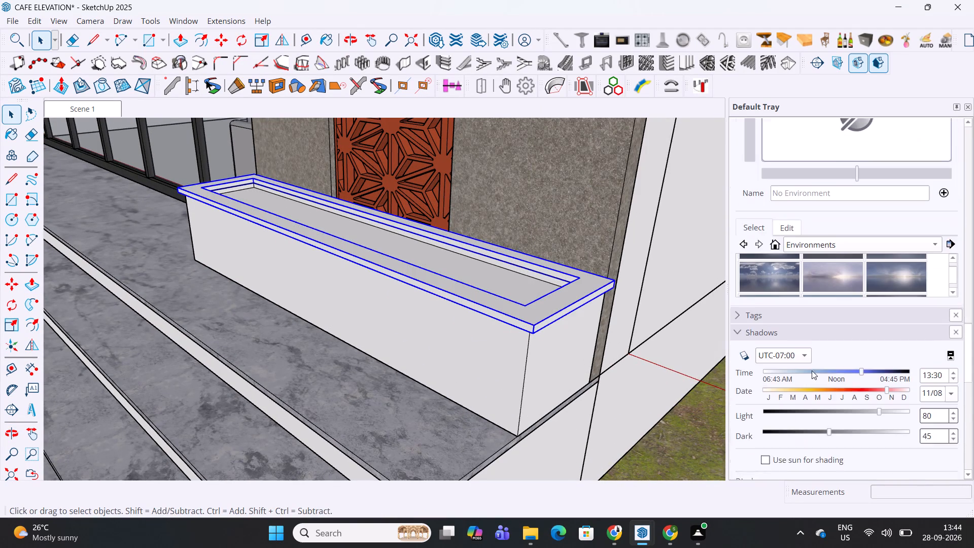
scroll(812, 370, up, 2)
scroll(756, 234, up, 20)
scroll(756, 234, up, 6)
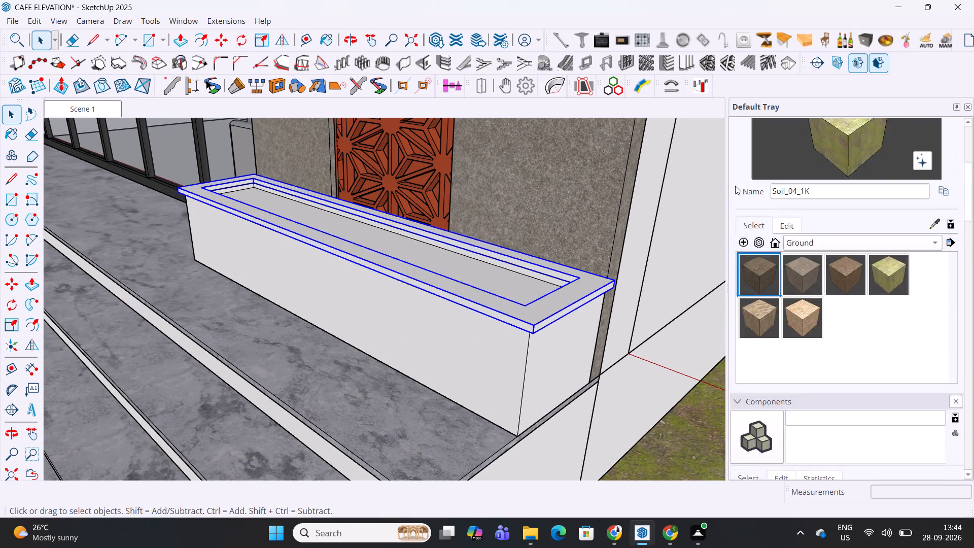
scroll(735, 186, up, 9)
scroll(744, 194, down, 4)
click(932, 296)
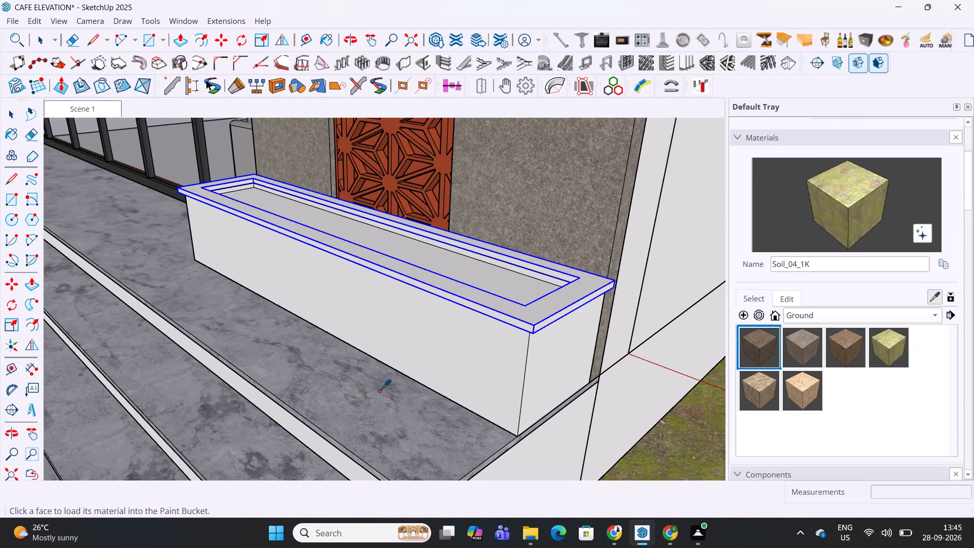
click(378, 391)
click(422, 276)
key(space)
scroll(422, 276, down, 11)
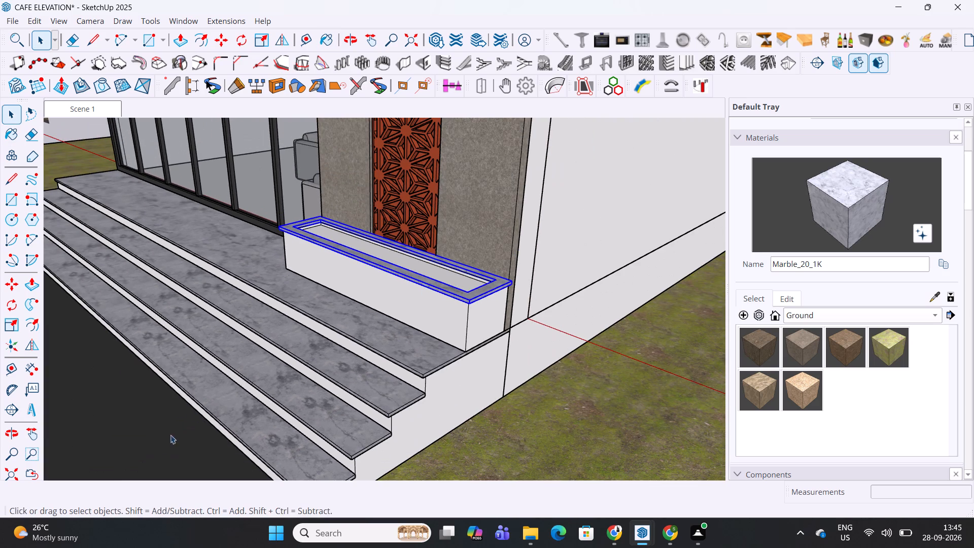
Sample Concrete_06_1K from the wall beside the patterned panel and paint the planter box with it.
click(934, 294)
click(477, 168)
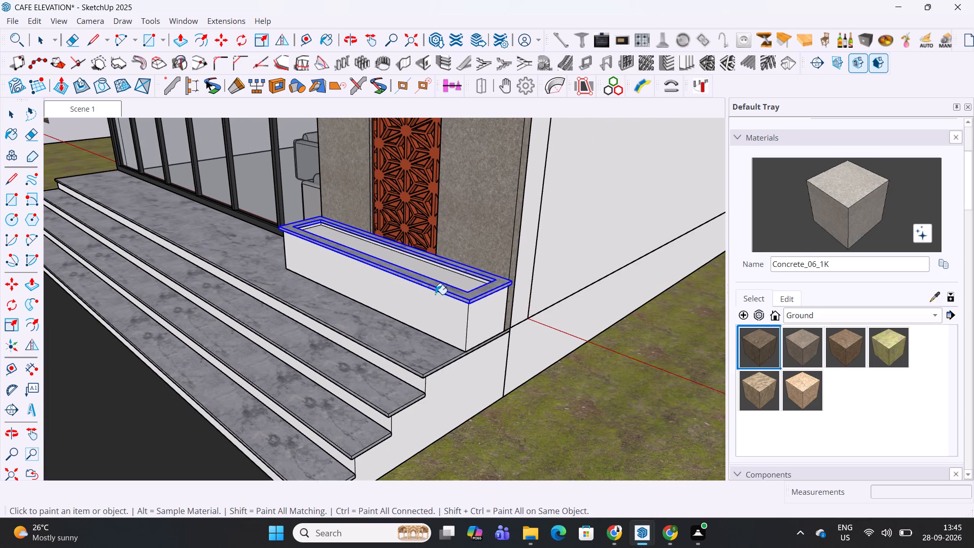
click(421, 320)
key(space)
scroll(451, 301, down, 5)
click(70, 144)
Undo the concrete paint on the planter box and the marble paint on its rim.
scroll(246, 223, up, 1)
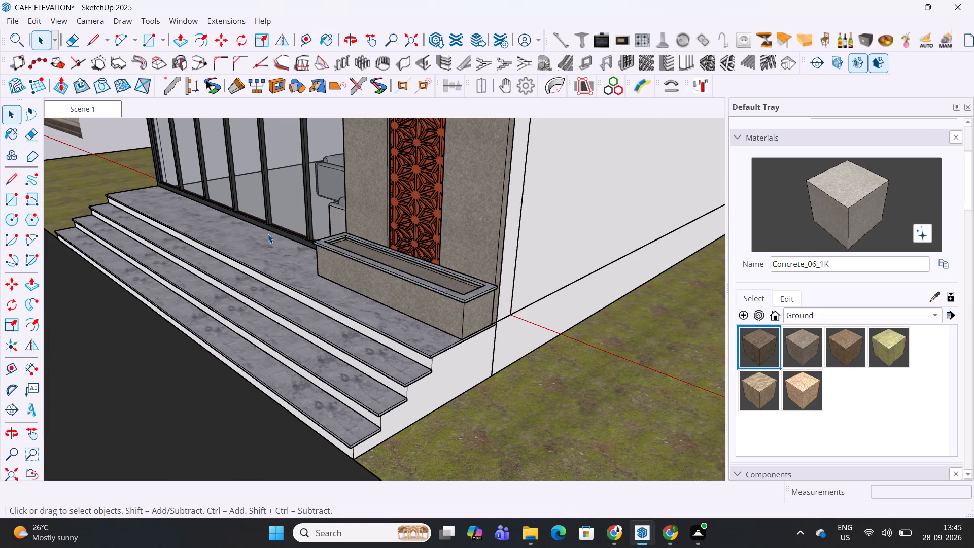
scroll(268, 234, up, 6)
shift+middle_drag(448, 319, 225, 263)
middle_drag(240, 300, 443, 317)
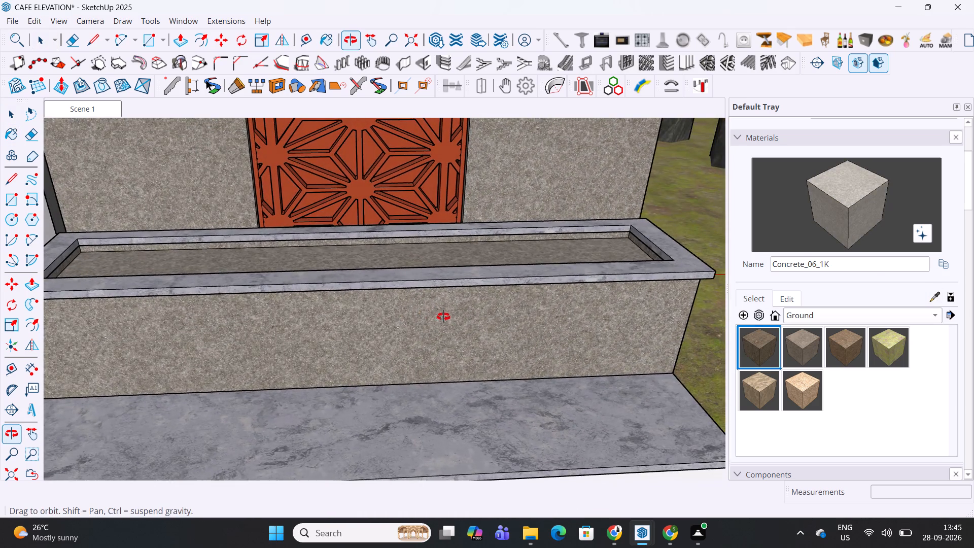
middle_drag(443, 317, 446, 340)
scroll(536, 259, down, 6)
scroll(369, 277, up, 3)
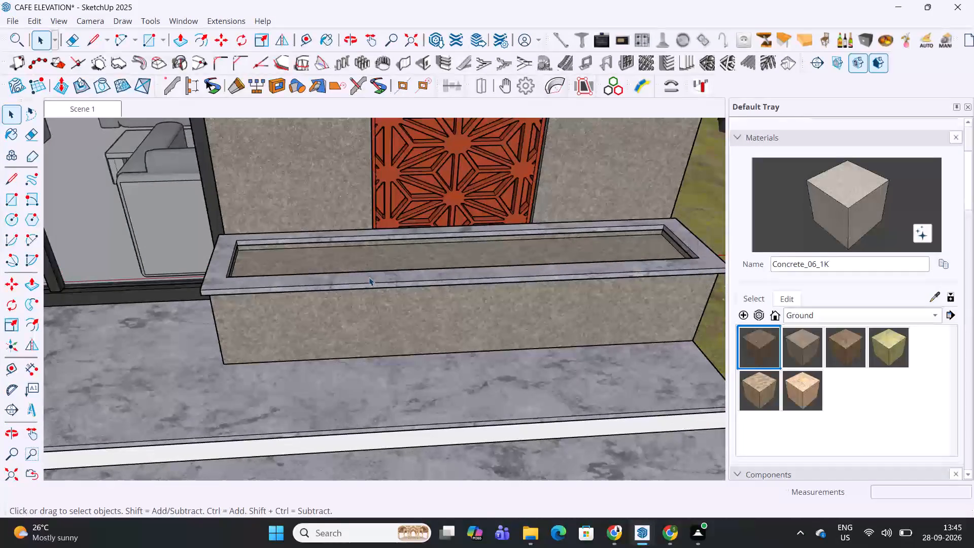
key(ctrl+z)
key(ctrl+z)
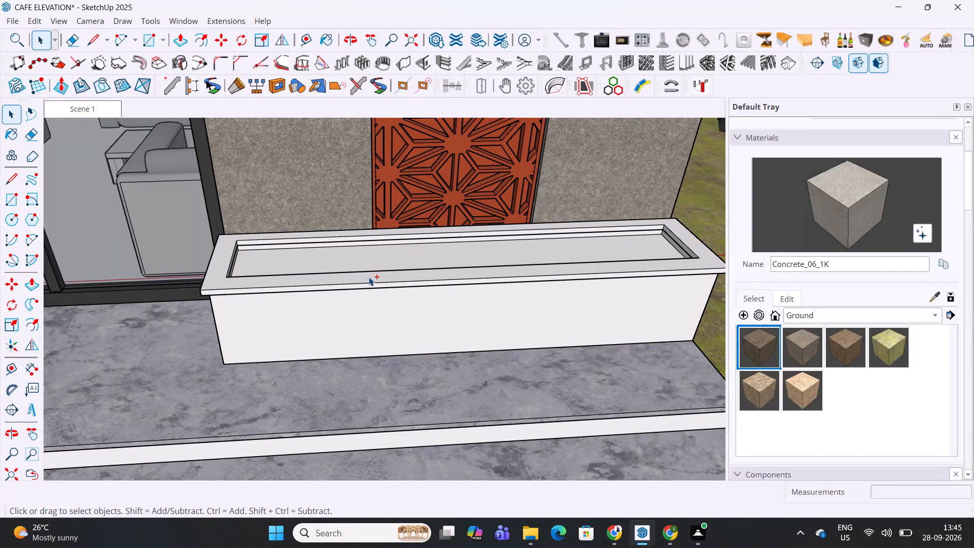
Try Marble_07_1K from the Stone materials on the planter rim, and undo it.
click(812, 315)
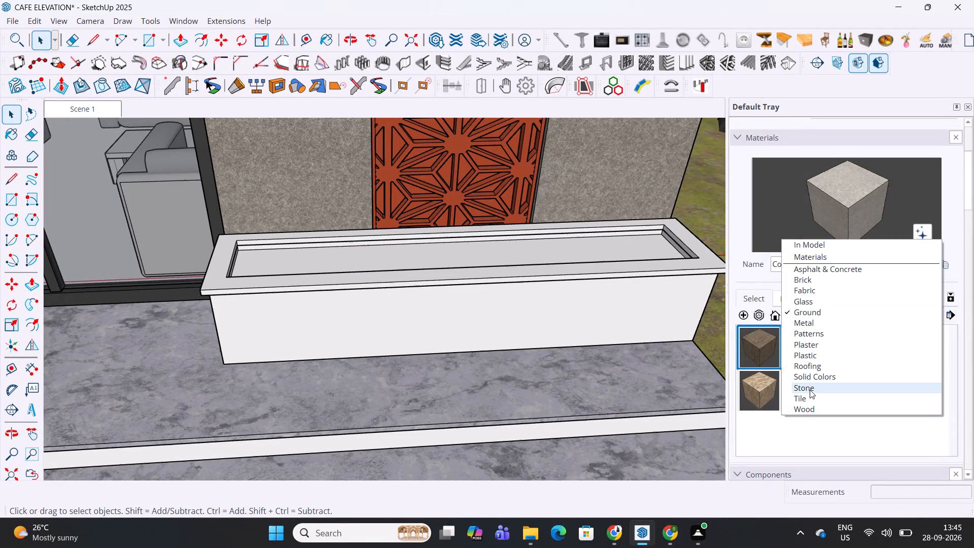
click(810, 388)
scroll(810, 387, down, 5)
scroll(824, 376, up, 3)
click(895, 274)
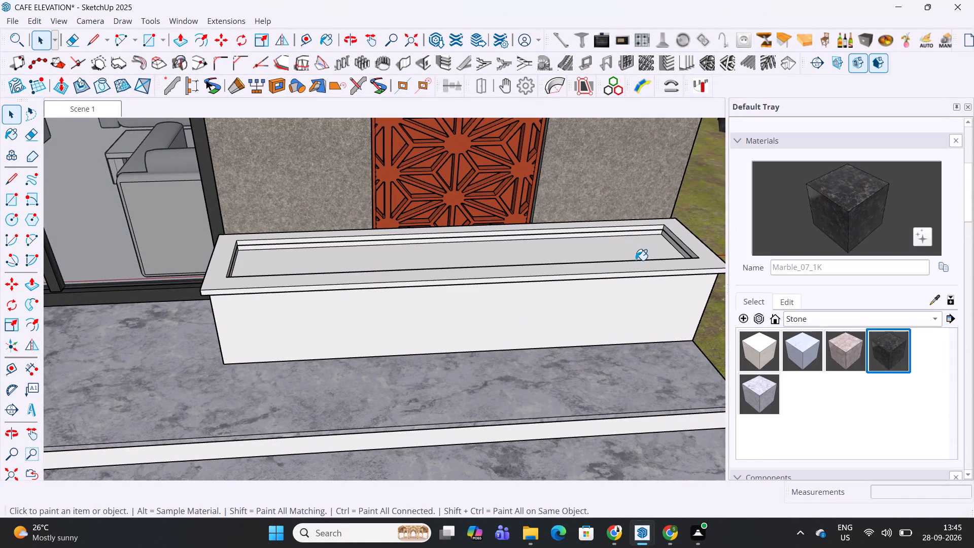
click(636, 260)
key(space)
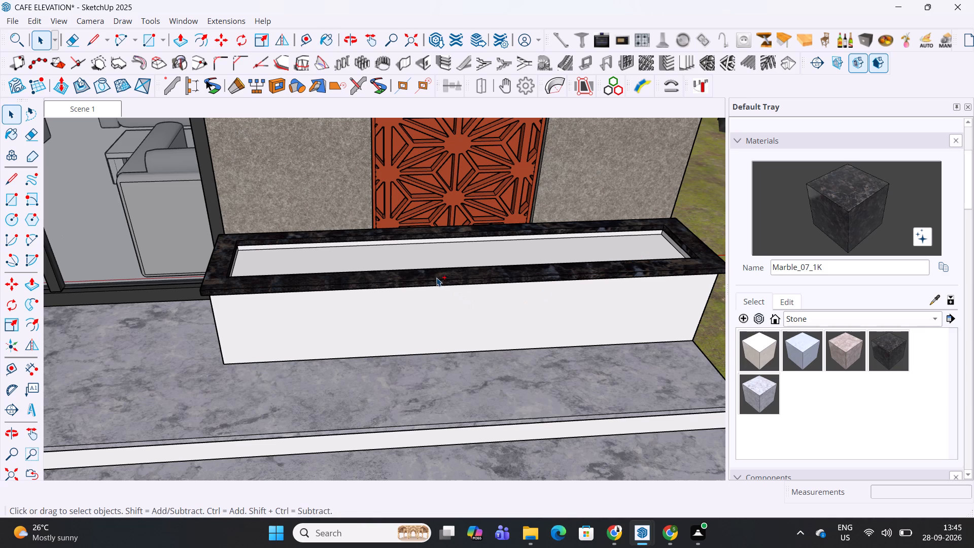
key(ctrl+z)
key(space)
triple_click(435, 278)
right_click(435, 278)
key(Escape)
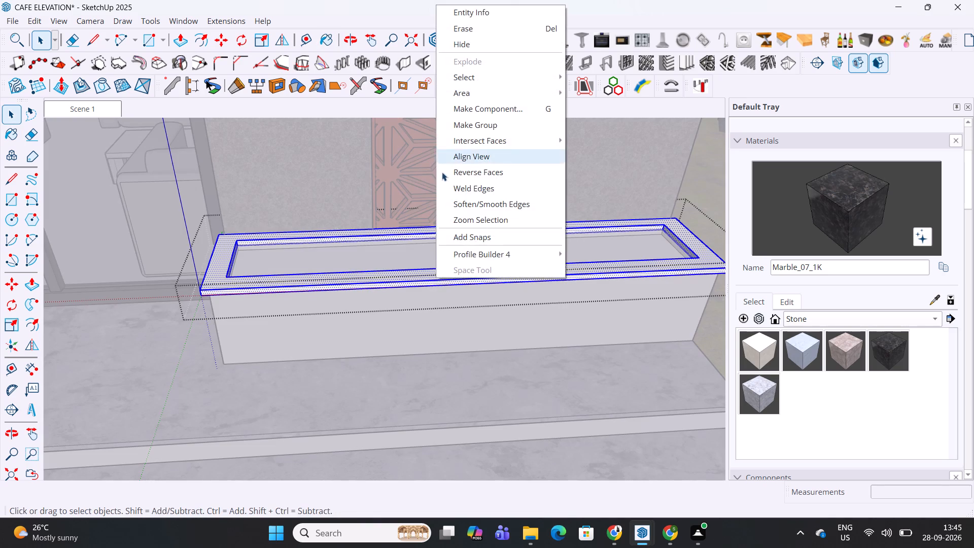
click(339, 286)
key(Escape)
Paint the planter's rim group with the black Marble_07_1K material.
click(340, 287)
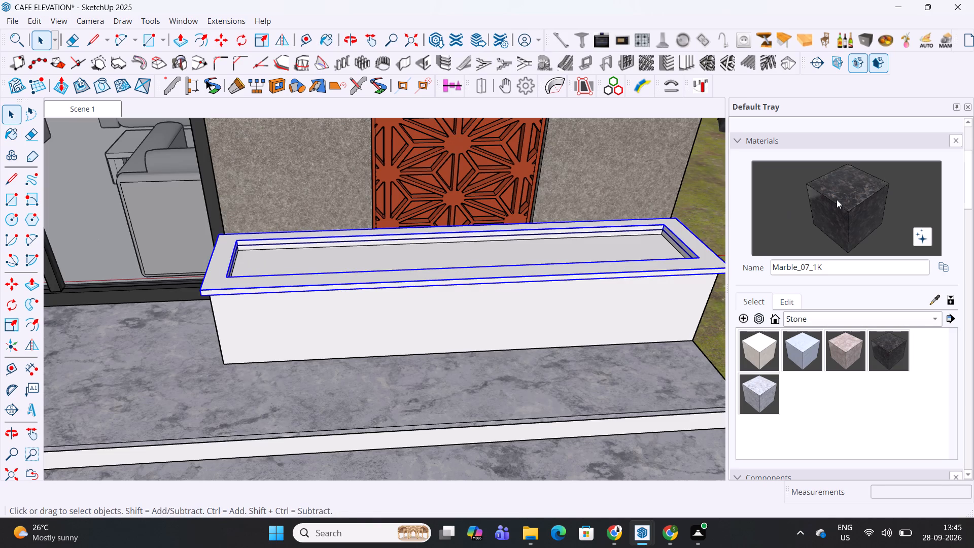
click(856, 193)
click(553, 275)
key(space)
scroll(553, 275, down, 7)
scroll(455, 349, down, 5)
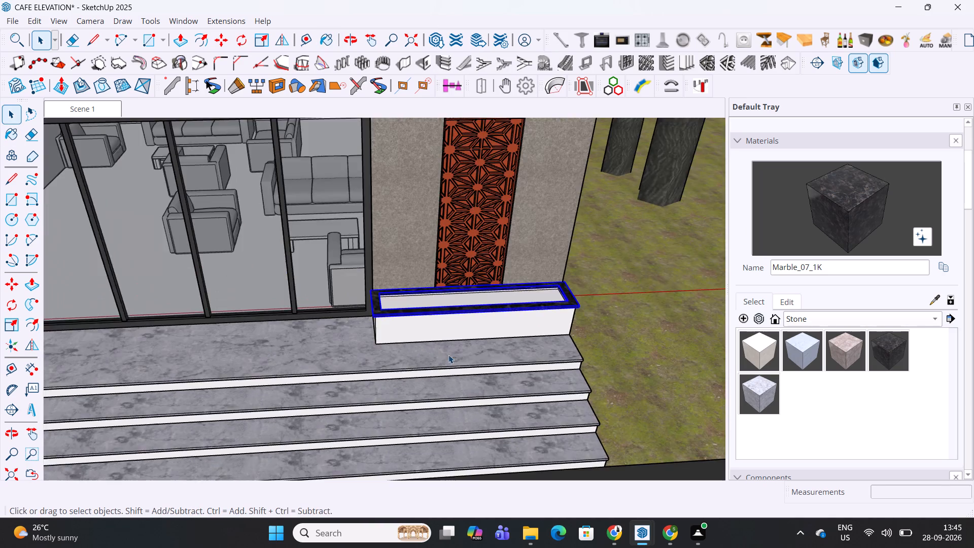
scroll(448, 355, down, 9)
scroll(605, 247, down, 4)
click(295, 413)
click(656, 464)
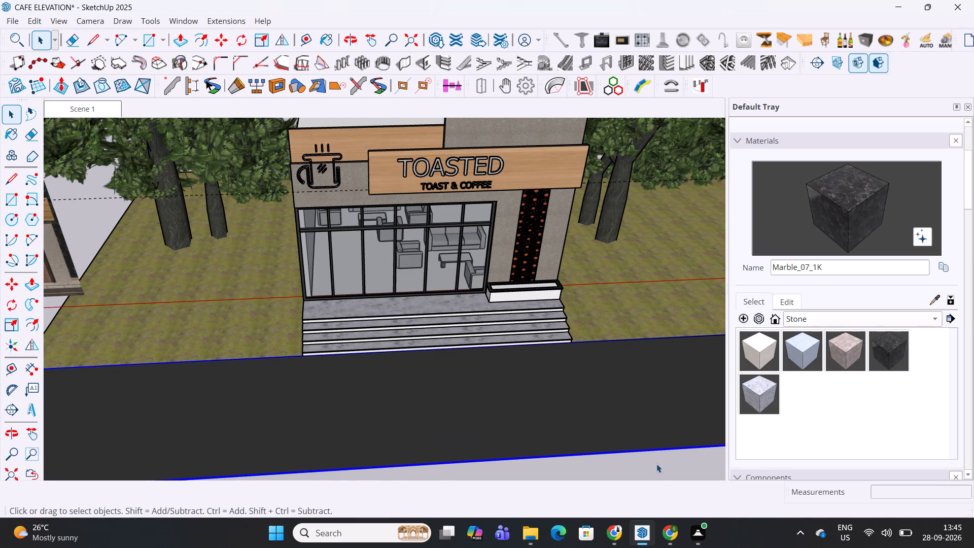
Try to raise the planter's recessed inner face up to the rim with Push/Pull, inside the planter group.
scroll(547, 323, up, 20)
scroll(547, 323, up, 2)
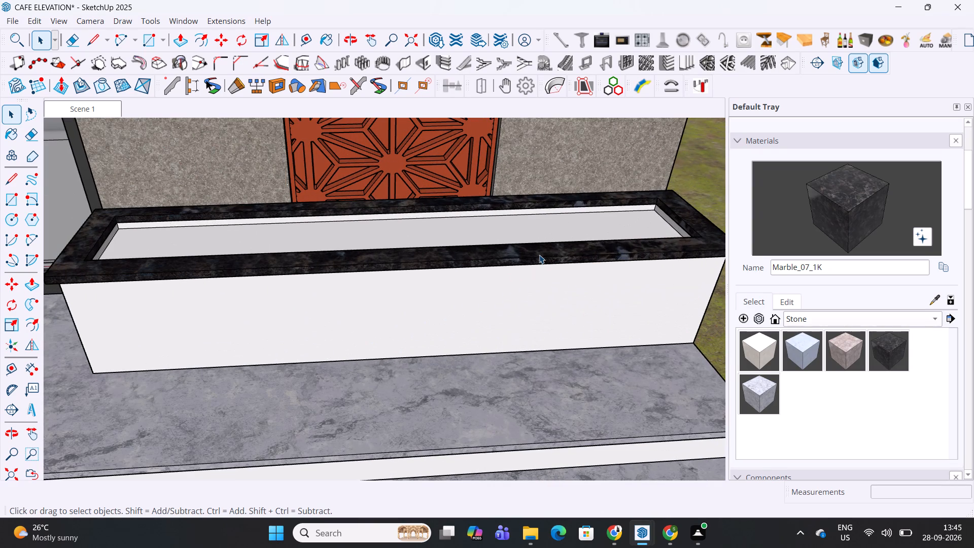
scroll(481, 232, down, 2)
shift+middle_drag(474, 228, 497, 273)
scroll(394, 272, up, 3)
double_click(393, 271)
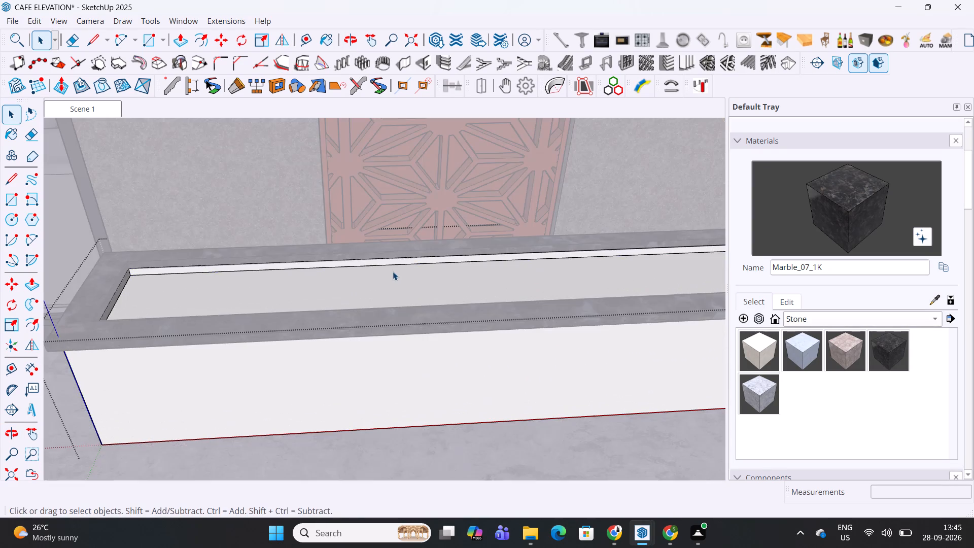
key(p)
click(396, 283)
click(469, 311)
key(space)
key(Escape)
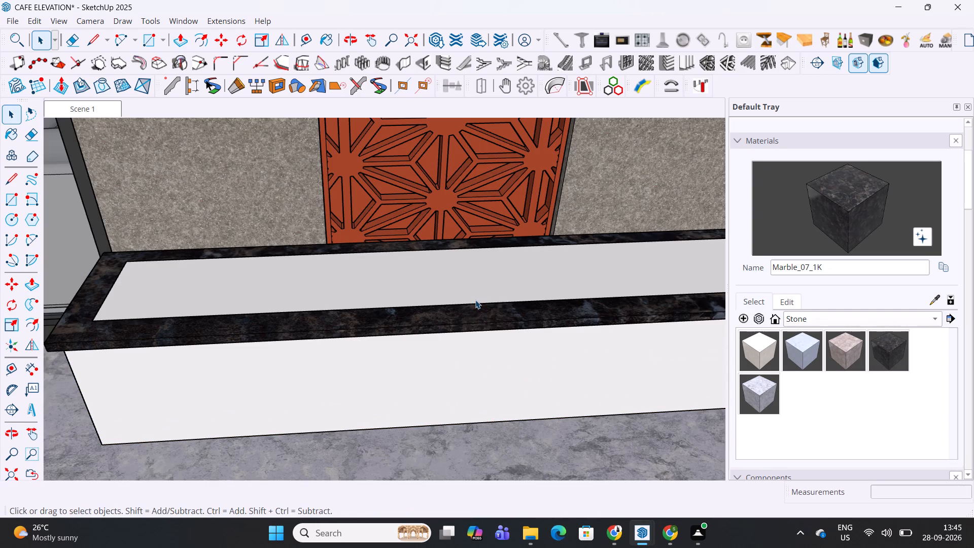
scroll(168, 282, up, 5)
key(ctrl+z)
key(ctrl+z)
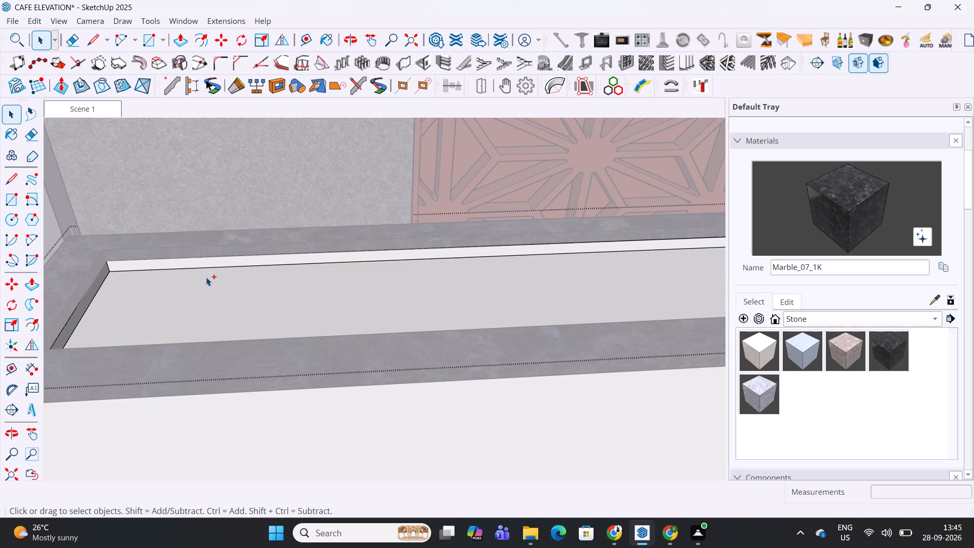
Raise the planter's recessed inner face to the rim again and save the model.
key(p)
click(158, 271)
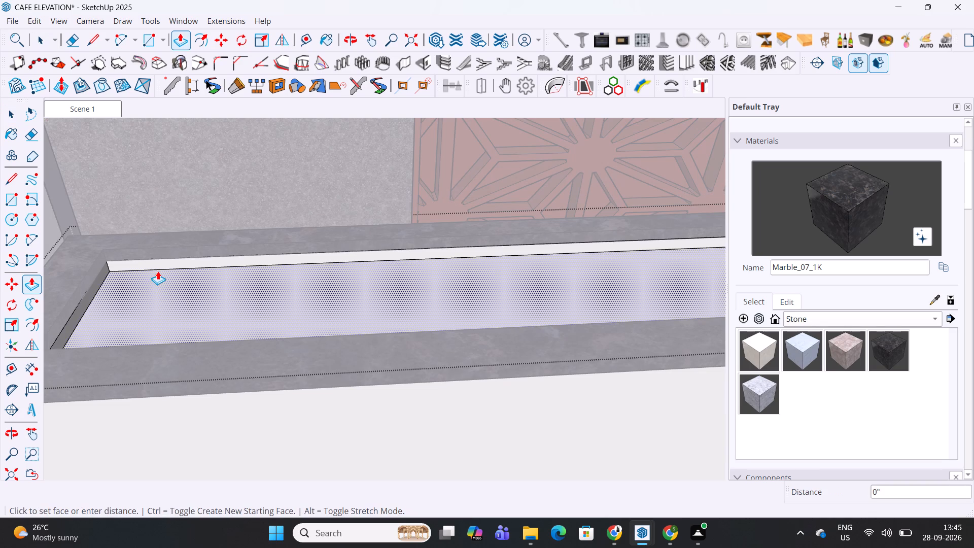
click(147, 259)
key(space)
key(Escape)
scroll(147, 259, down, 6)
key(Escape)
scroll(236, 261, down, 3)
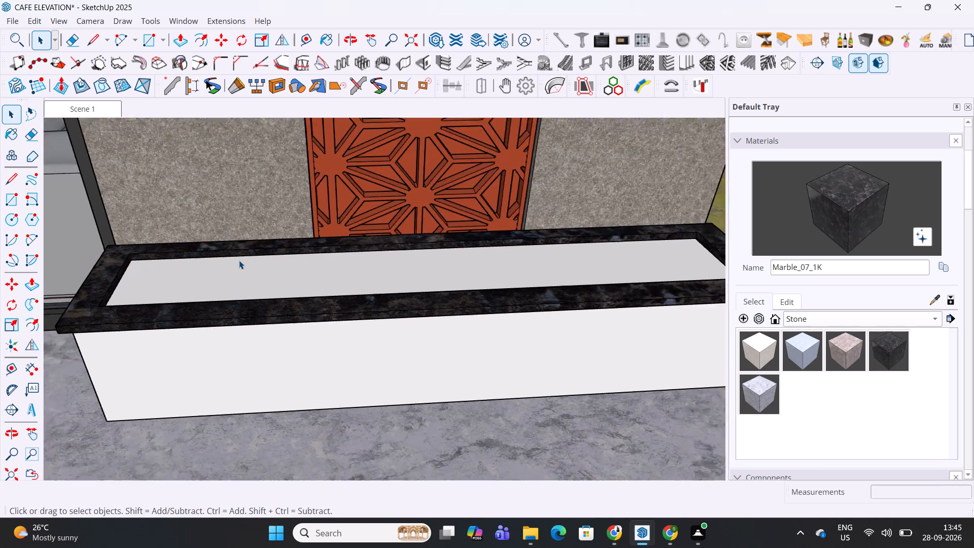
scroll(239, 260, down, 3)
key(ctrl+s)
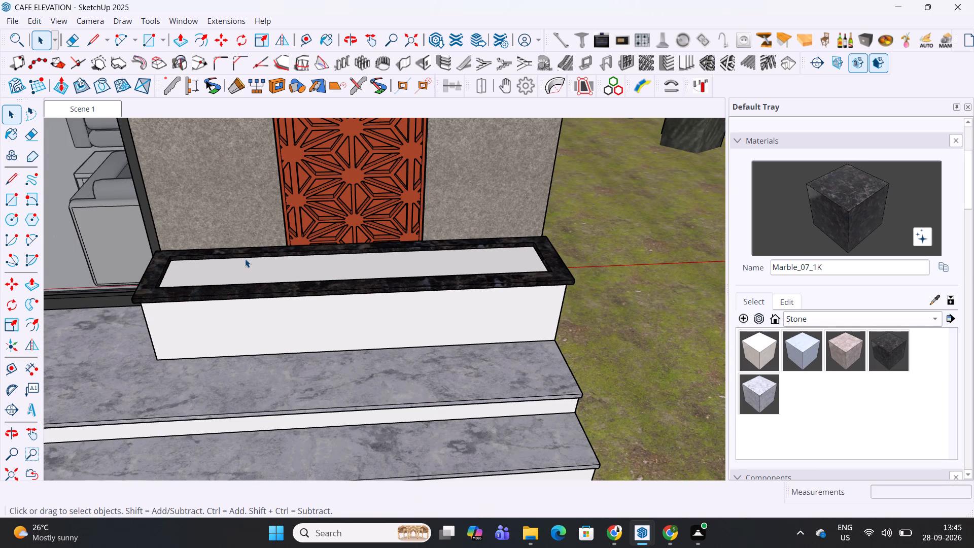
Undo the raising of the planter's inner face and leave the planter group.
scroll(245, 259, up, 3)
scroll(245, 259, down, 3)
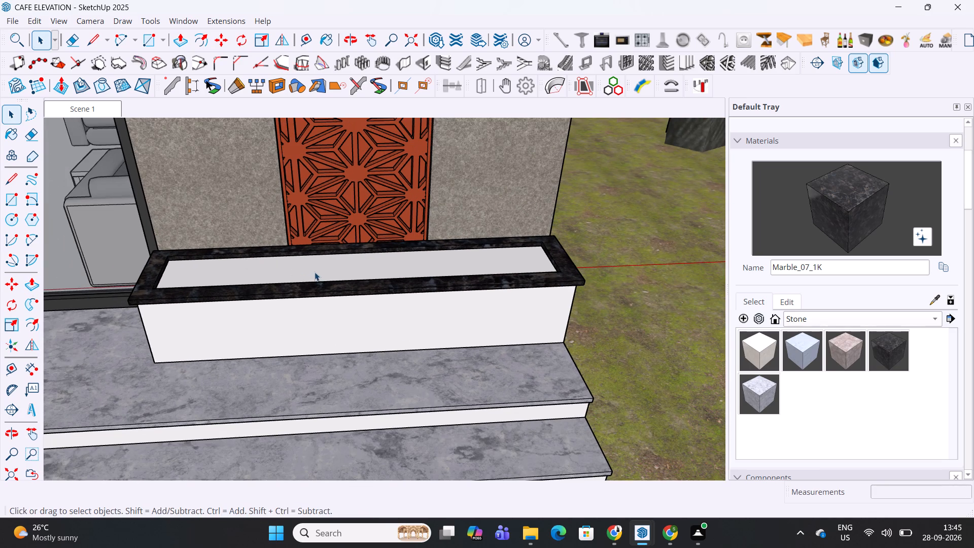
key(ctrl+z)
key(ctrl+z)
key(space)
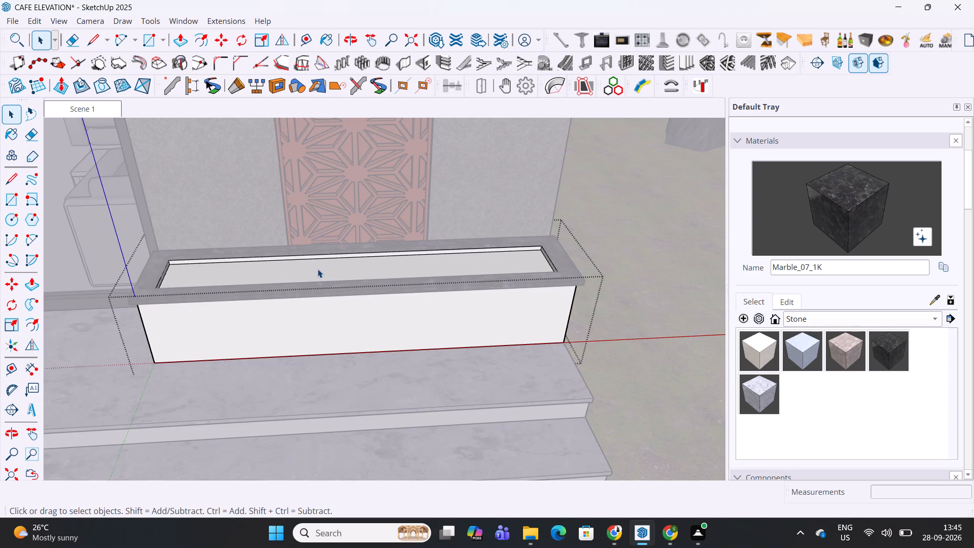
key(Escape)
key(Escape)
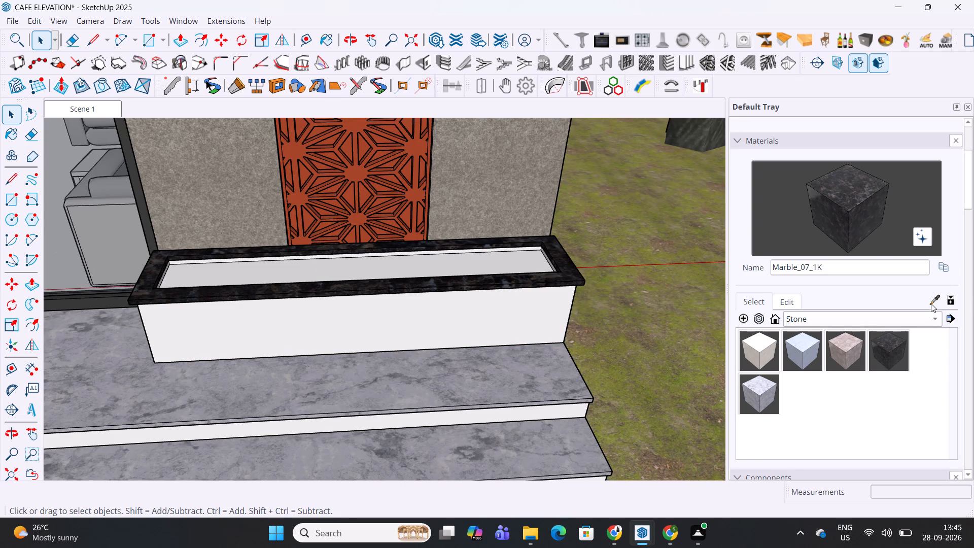
Sample Soil_04_1K from the surrounding ground and paint the planter's recessed inner face with it.
click(931, 303)
click(634, 252)
key(space)
scroll(475, 241, up, 5)
double_click(467, 273)
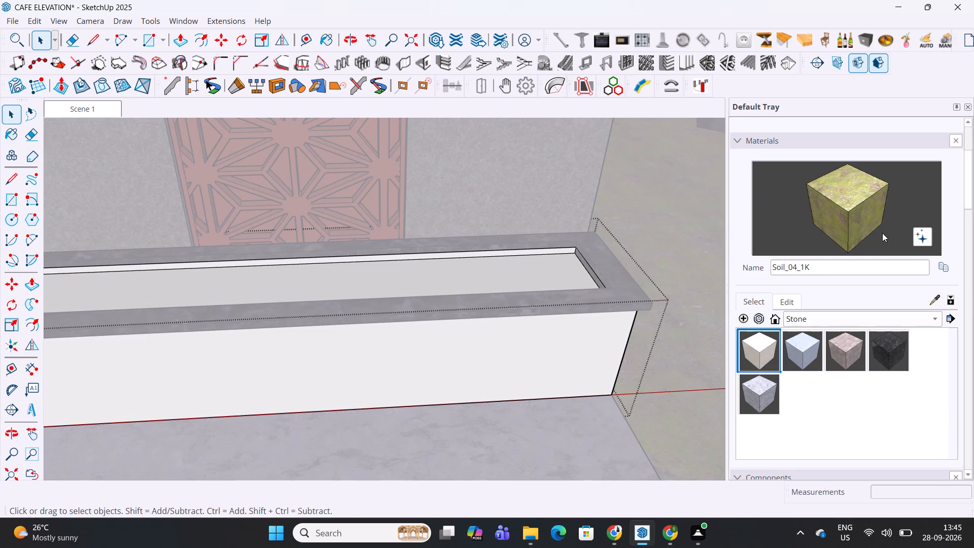
click(884, 232)
click(515, 261)
key(space)
key(Escape)
scroll(515, 265, down, 6)
Save the model.
key(ctrl+s)
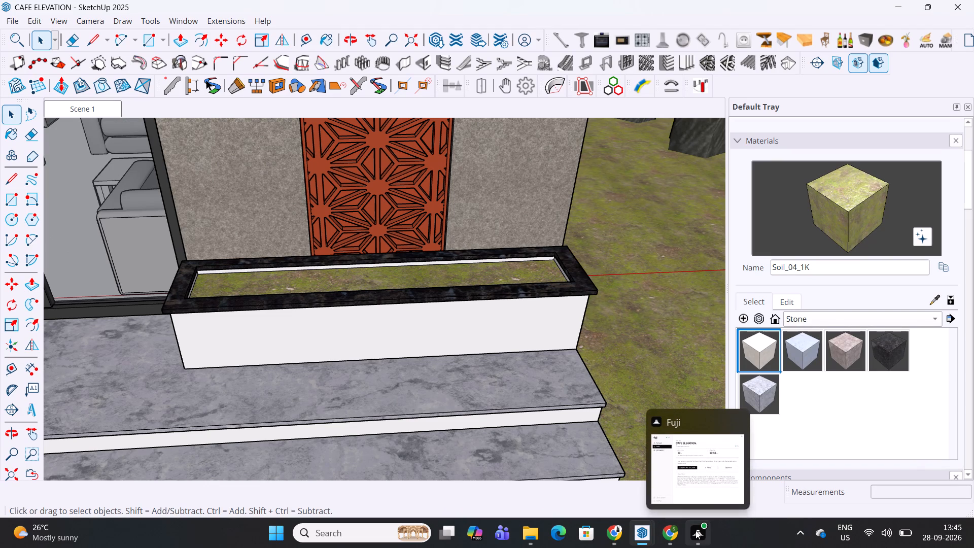
Examine the recent SketchUp models in the Downloads folder for planting that could fill the planter.
click(520, 457)
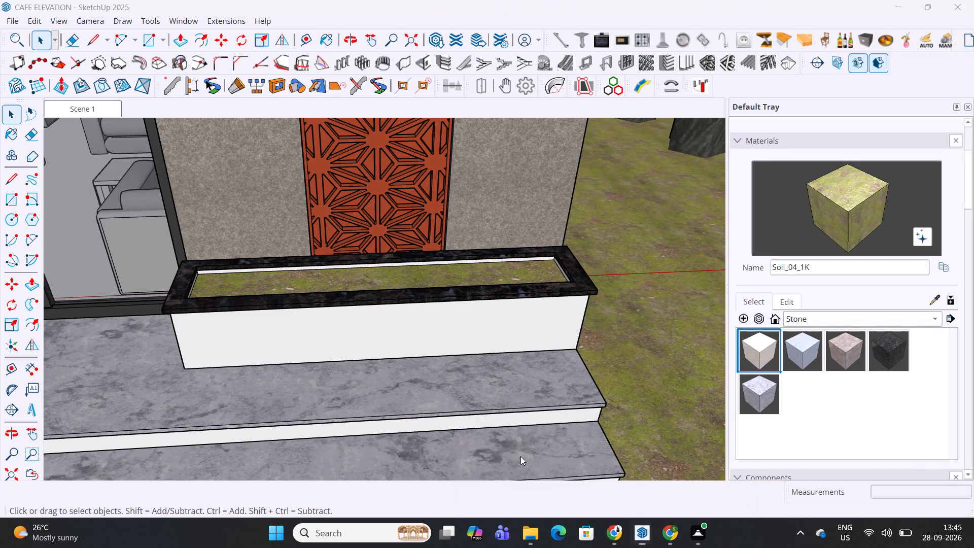
click(139, 275)
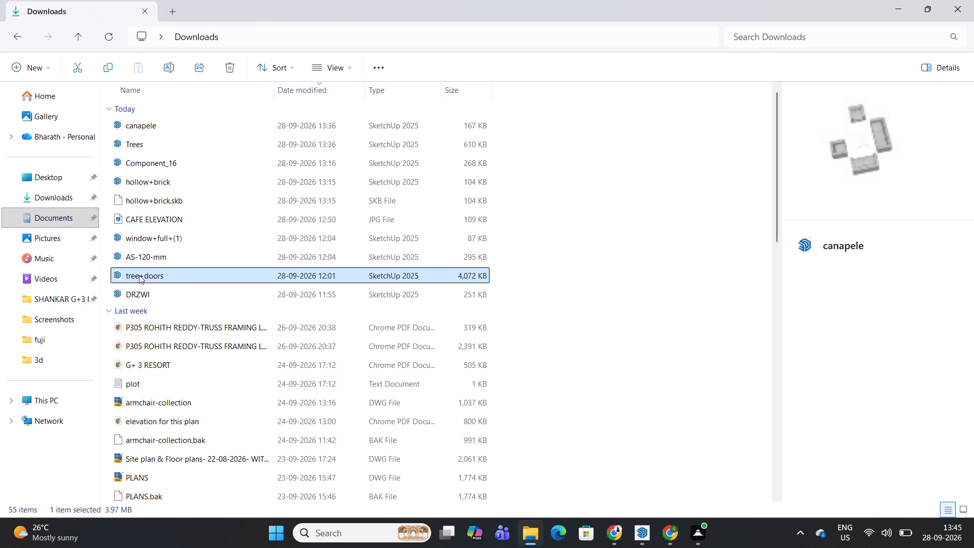
click(146, 256)
click(150, 236)
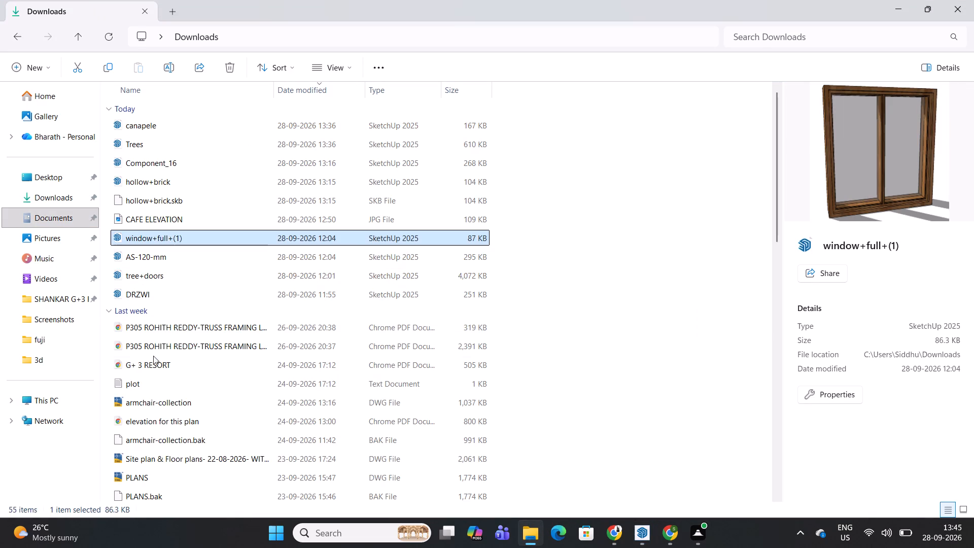
click(145, 297)
click(151, 270)
click(159, 242)
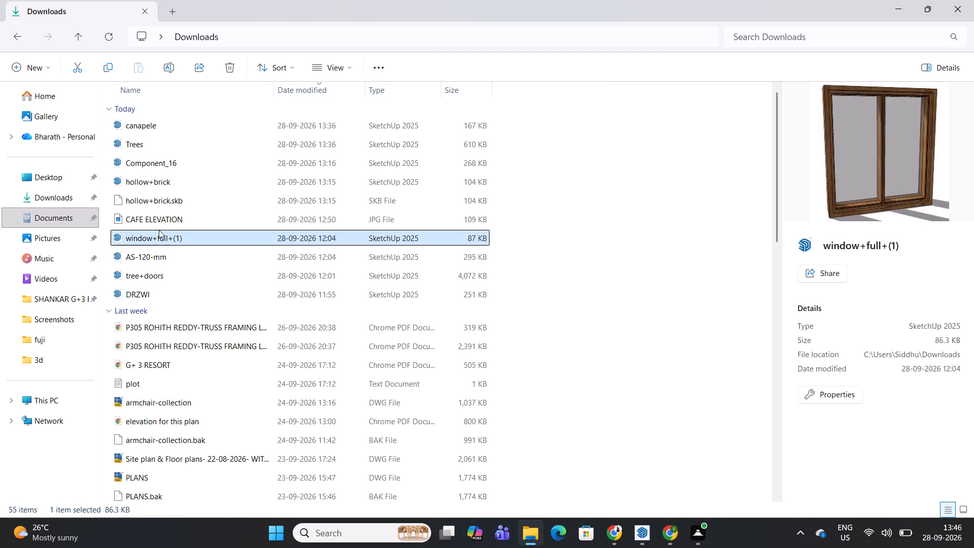
click(158, 222)
click(165, 198)
click(161, 178)
click(158, 164)
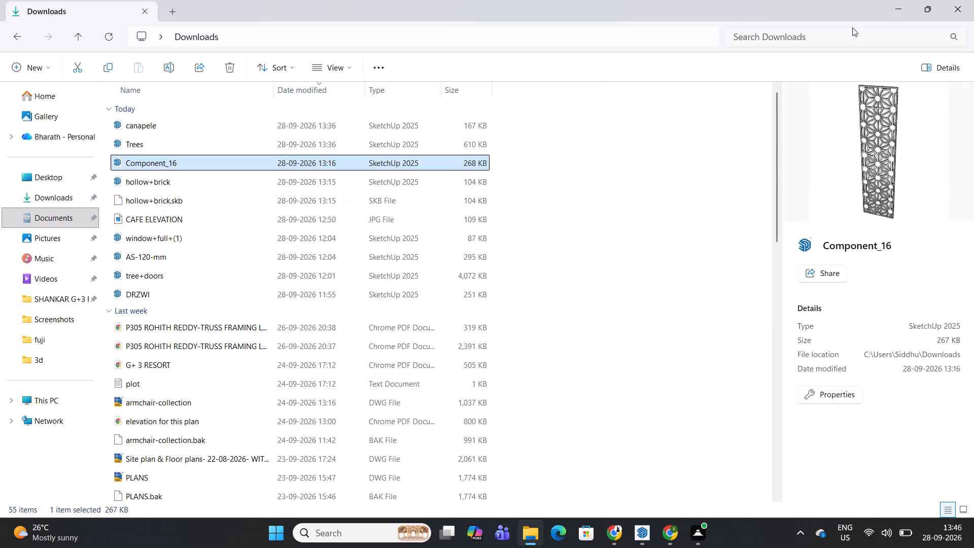
click(903, 13)
Switch to 3D Warehouse in Chrome and search the models for SHRUBS.
click(615, 534)
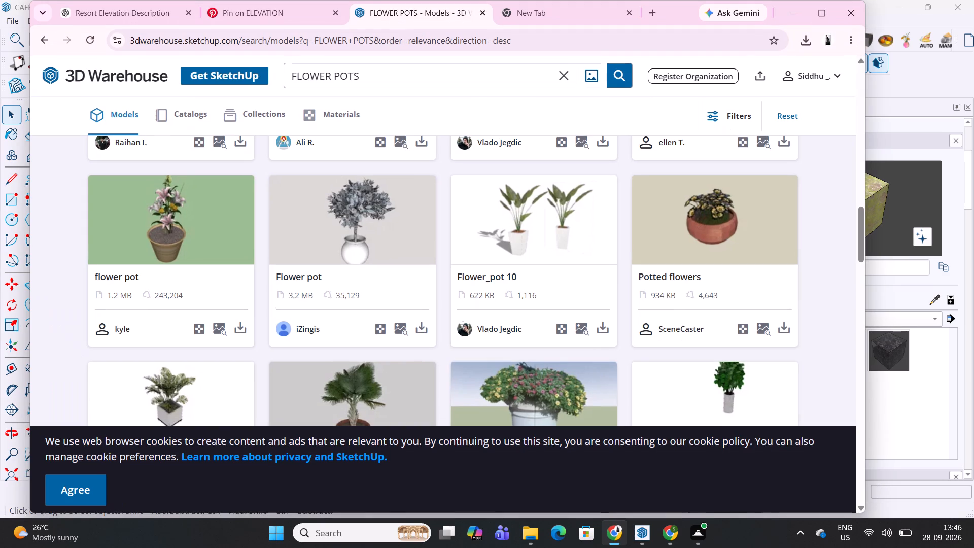
triple_click(365, 74)
text(SH)
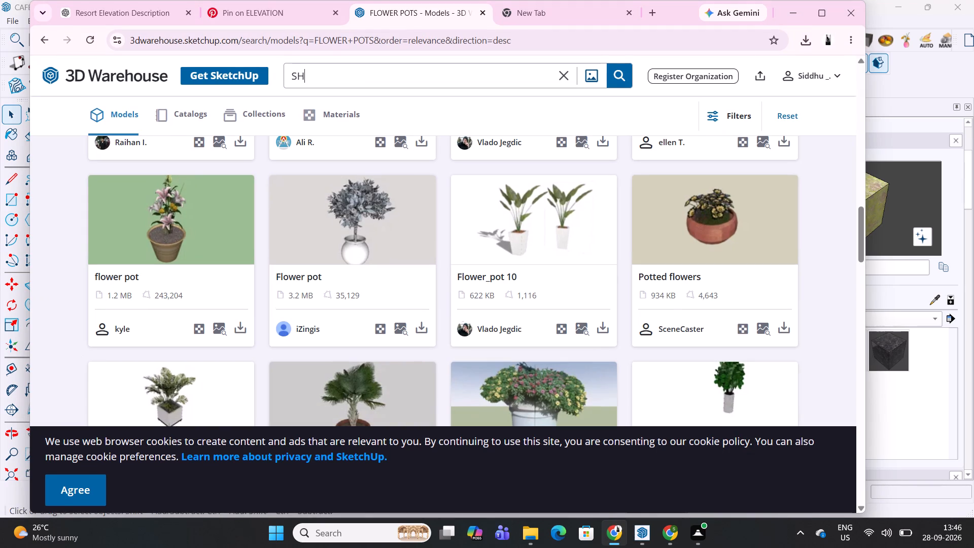
text(RUBS)
key(Return)
Download the rounded 211 KB Shrubs model as a SketchUp file and open it.
scroll(534, 289, up, 12)
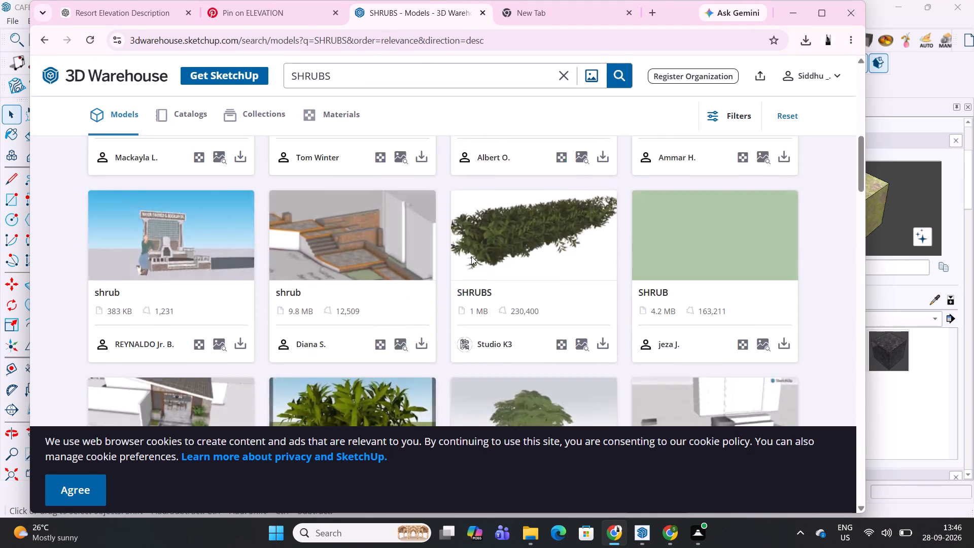
scroll(471, 256, up, 12)
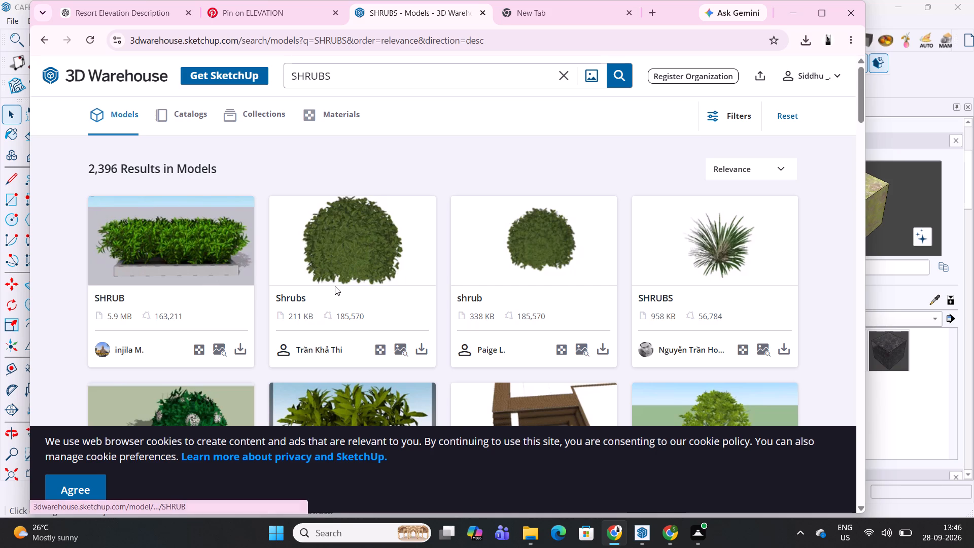
scroll(365, 290, down, 2)
scroll(591, 222, up, 3)
scroll(591, 222, down, 2)
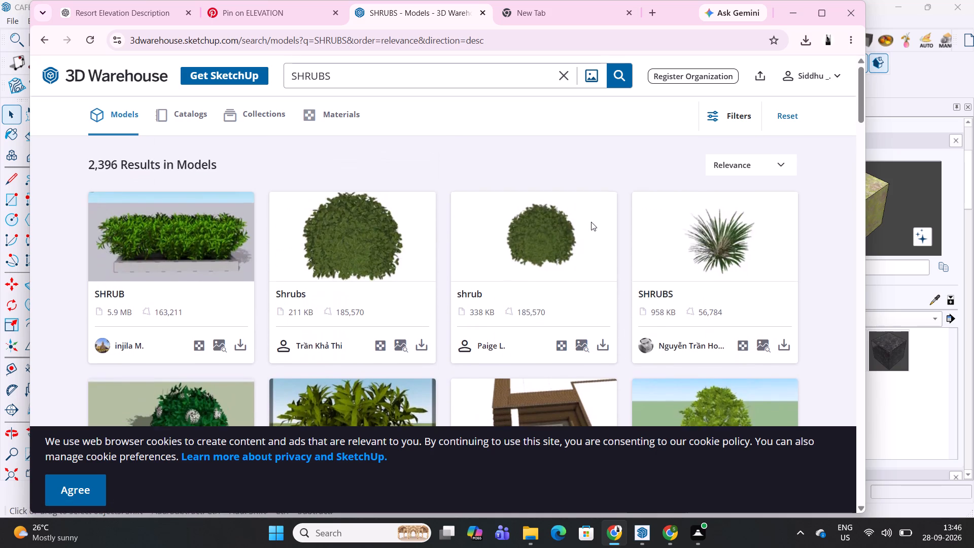
scroll(591, 222, down, 2)
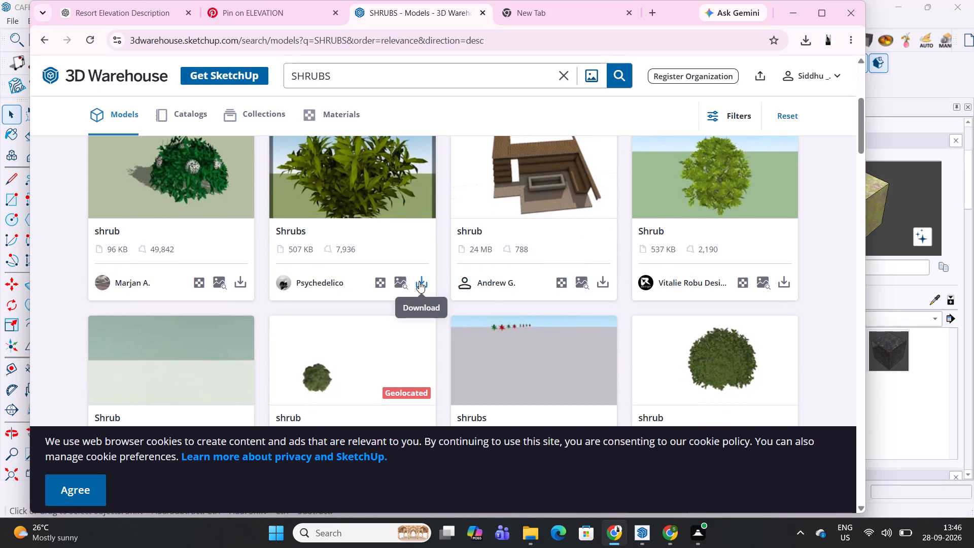
scroll(363, 280, up, 4)
click(422, 350)
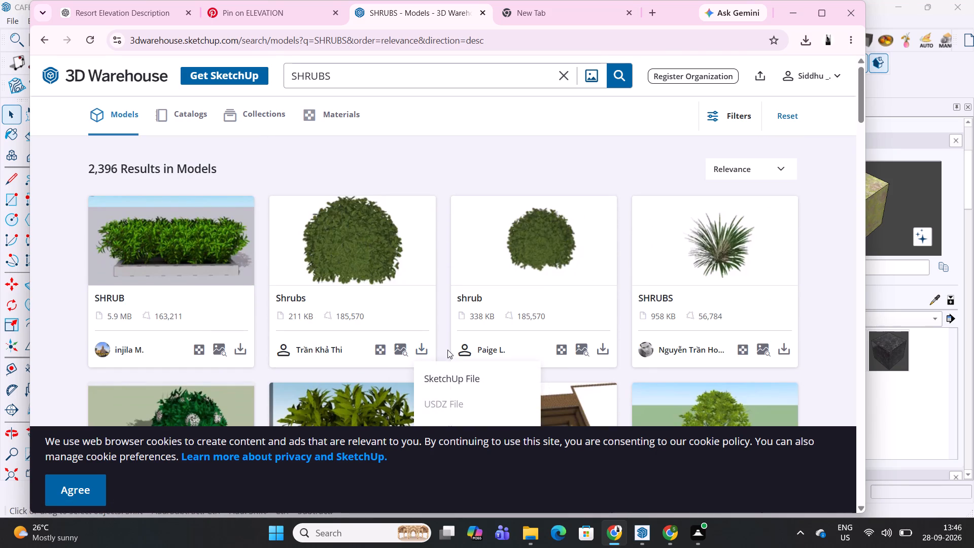
click(449, 378)
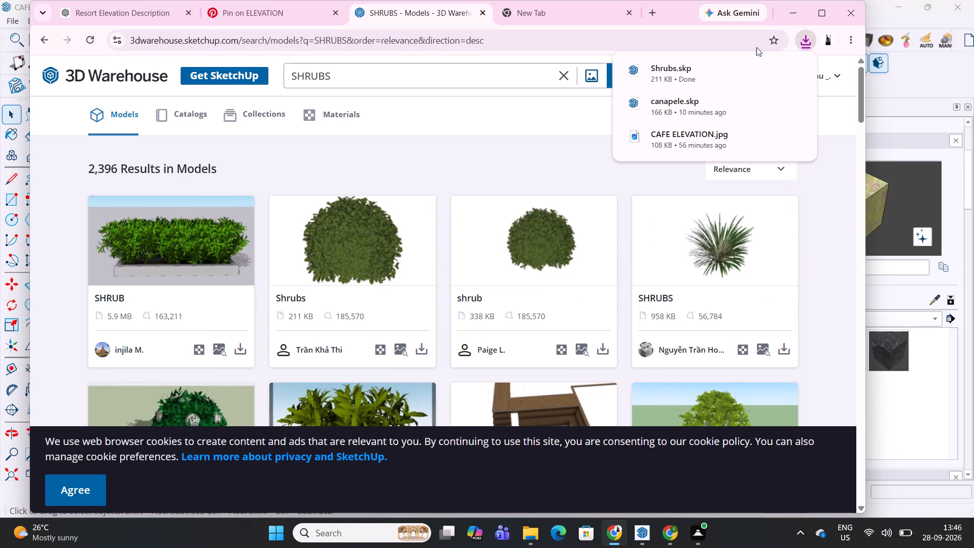
double_click(705, 72)
click(798, 6)
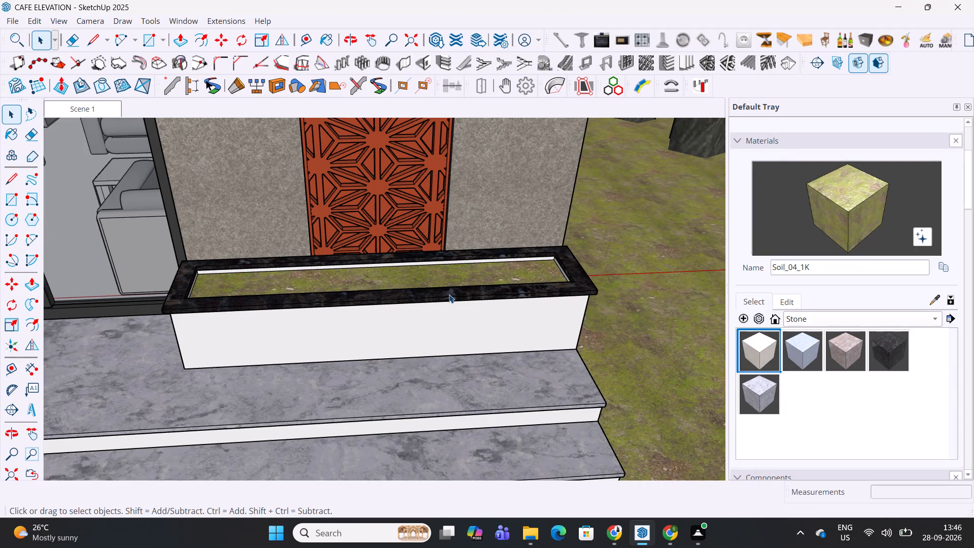
Close the canapele model window.
scroll(448, 295, down, 16)
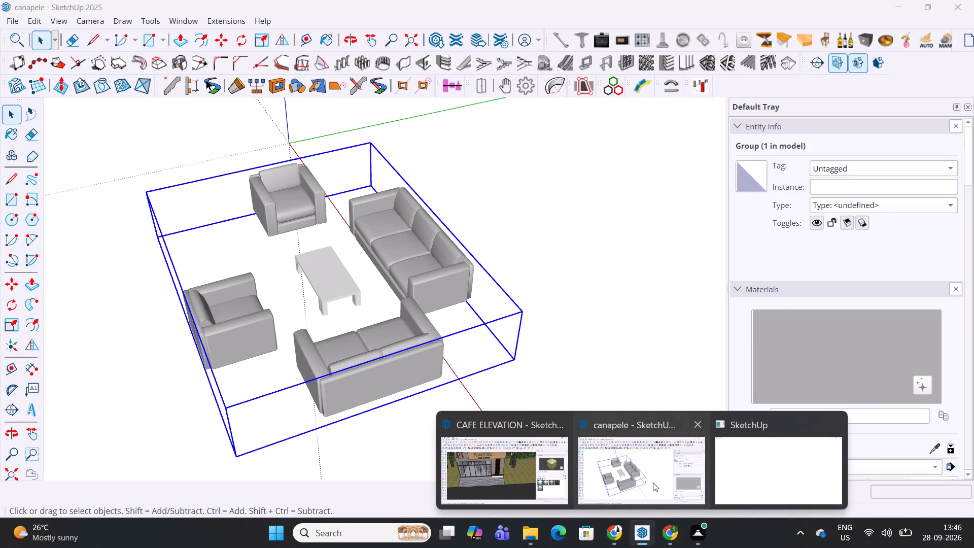
click(653, 483)
click(957, 6)
Save the café model.
scroll(458, 267, down, 5)
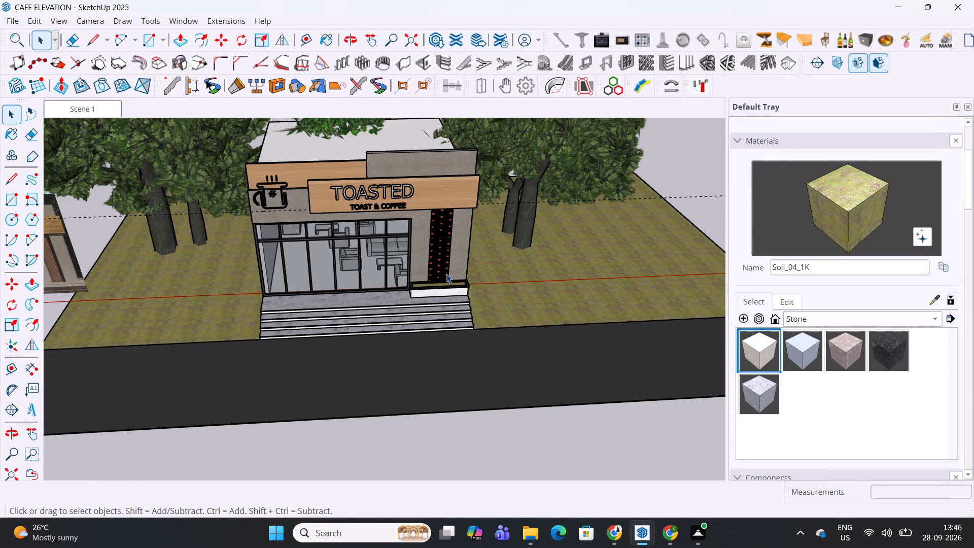
middle_drag(446, 275, 442, 356)
key(ctrl+s)
scroll(442, 356, up, 6)
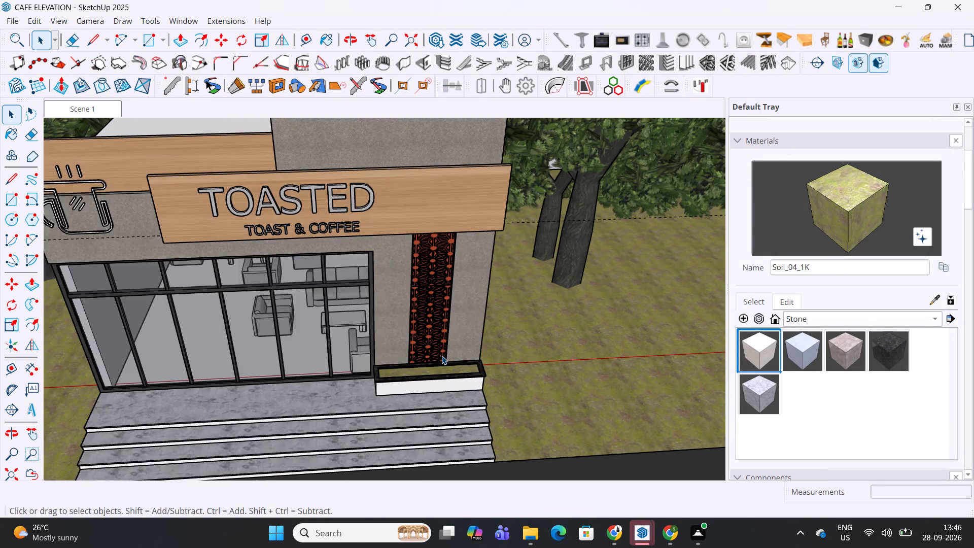
scroll(418, 392, up, 10)
scroll(446, 306, down, 2)
middle_drag(447, 304, 436, 406)
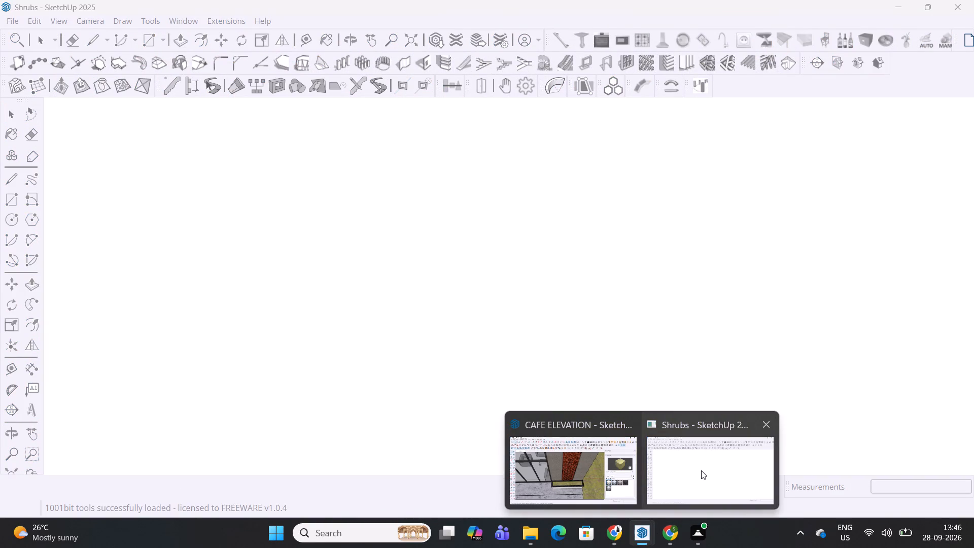
key(ctrl+s)
Hide the café's front glazing frame group.
scroll(542, 315, down, 7)
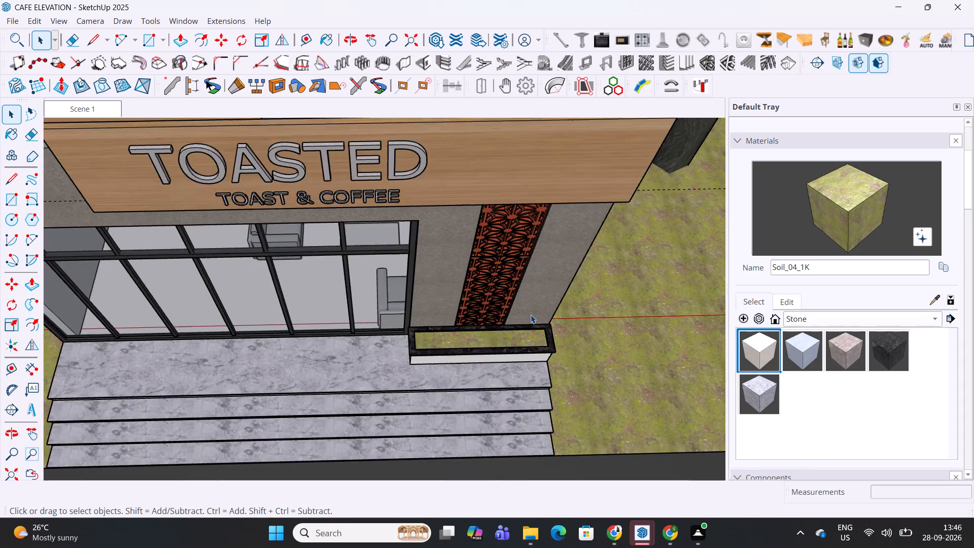
scroll(515, 320, down, 7)
shift+middle_drag(421, 351, 422, 464)
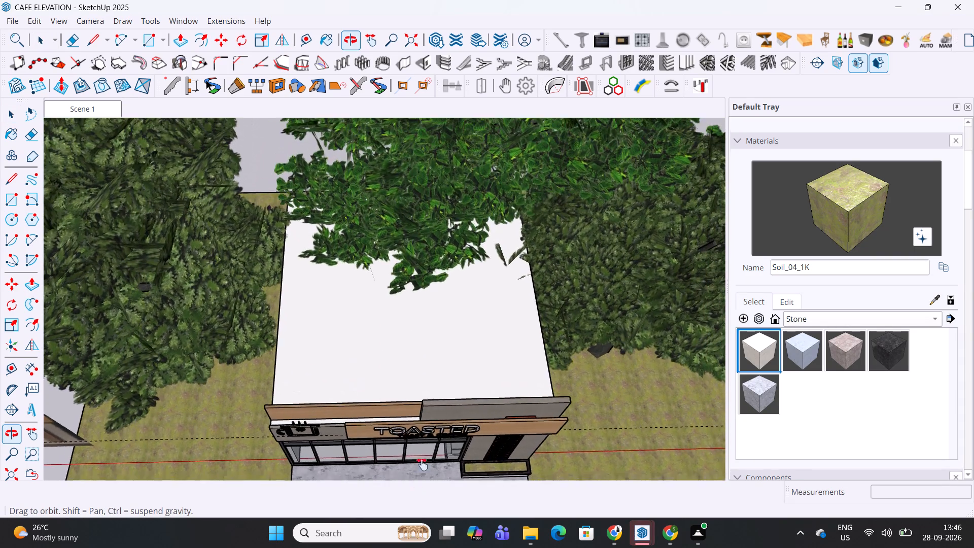
shift+middle_drag(422, 464, 428, 335)
scroll(425, 307, up, 5)
middle_drag(373, 296, 387, 169)
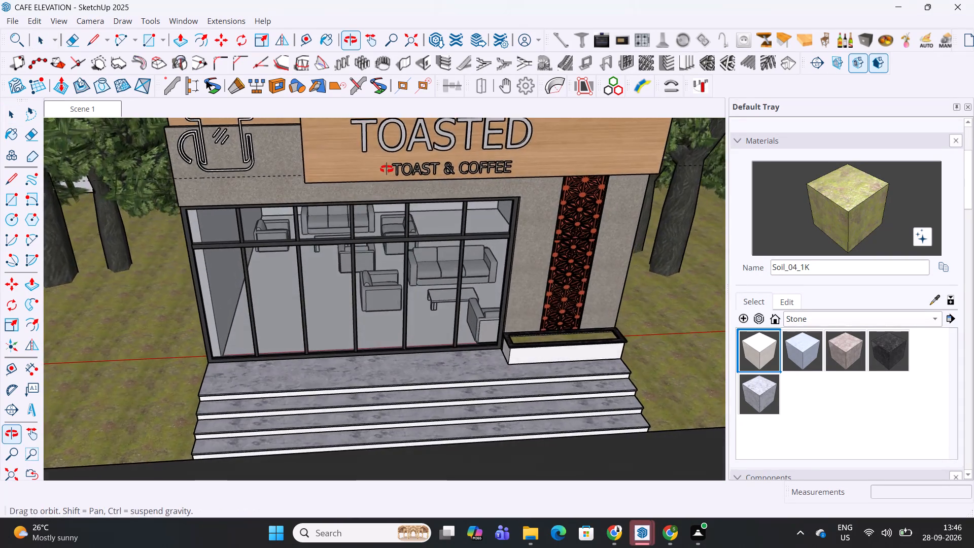
middle_drag(387, 169, 443, 191)
scroll(303, 364, up, 3)
click(269, 328)
right_click(269, 328)
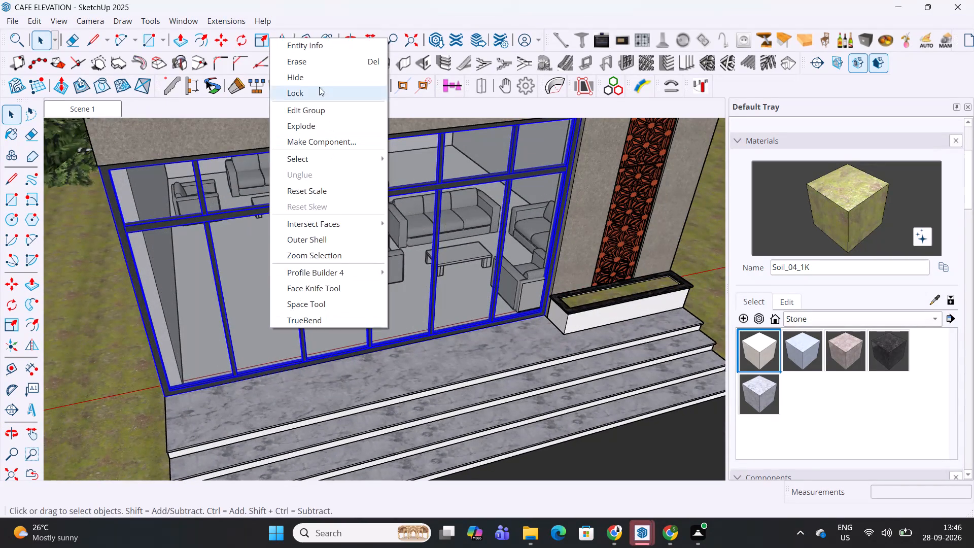
click(312, 79)
scroll(253, 311, up, 3)
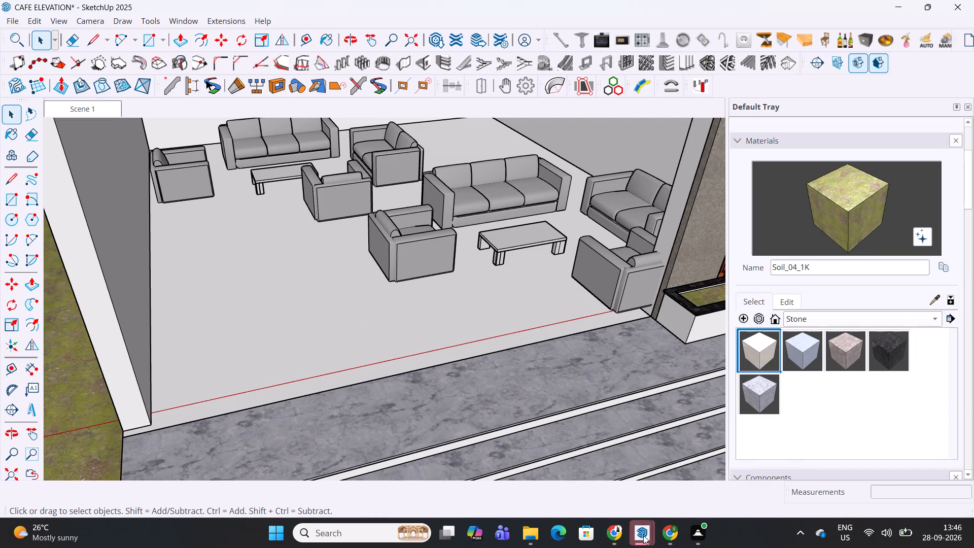
Switch to the Shrubs model and combine all the leaf components of the shrub into one group.
click(724, 466)
scroll(464, 299, down, 7)
click(443, 314)
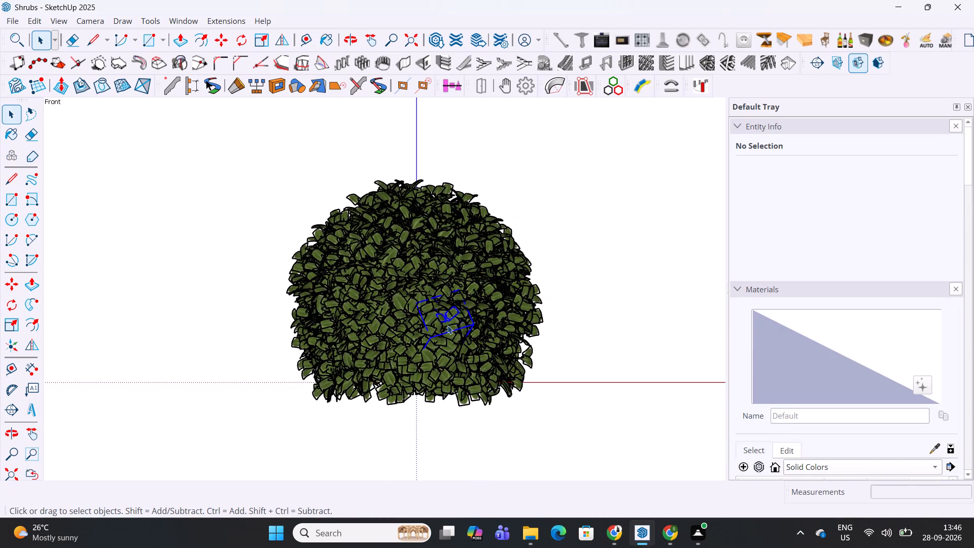
middle_drag(447, 325, 412, 276)
drag(596, 157, 214, 445)
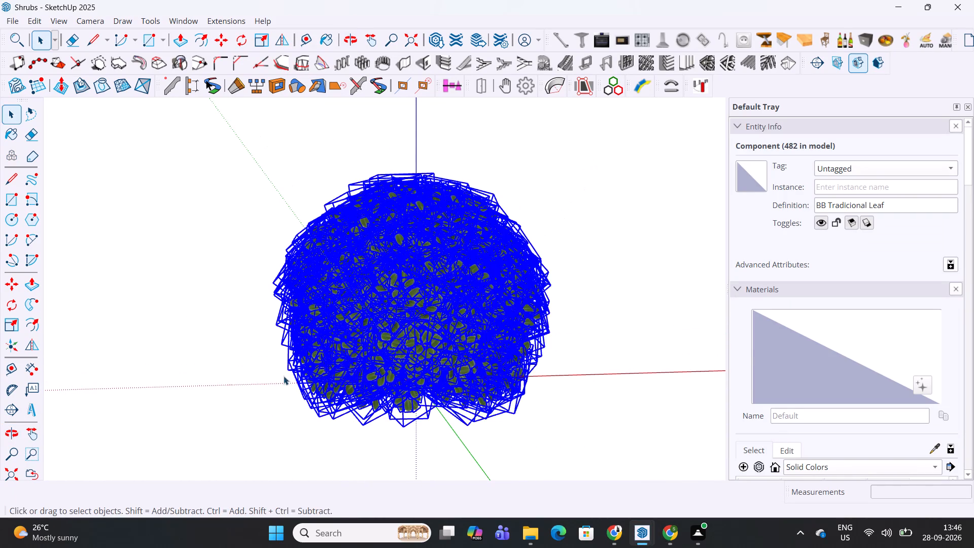
right_click(460, 268)
click(506, 405)
click(619, 231)
Copy the shrub group and paste it into the café model at the planter's soil-bed corner nearest the glazing.
click(448, 278)
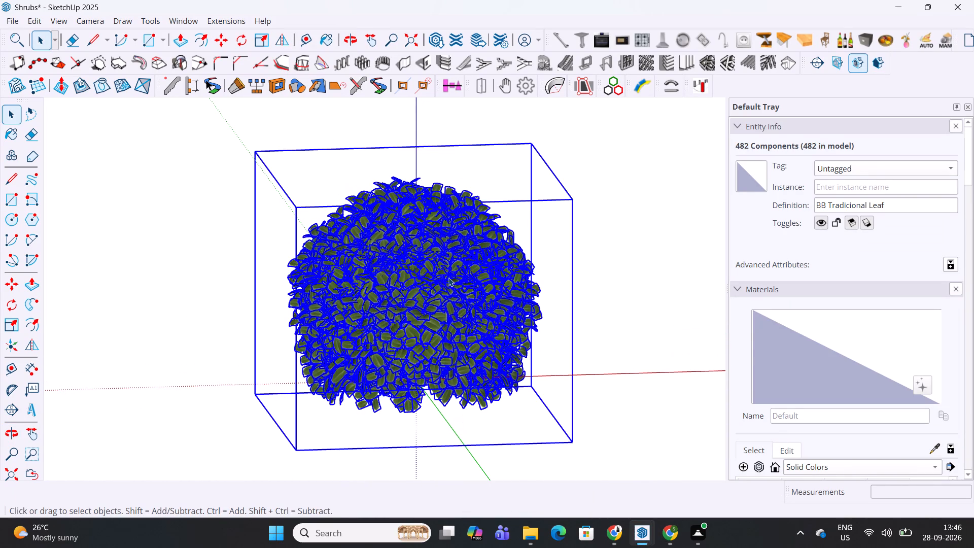
key(ctrl+c)
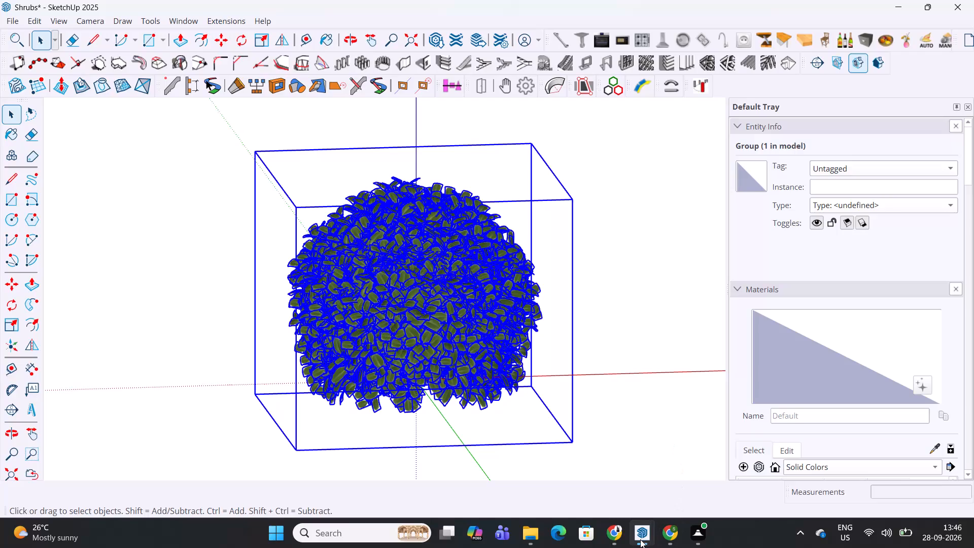
click(546, 465)
key(ctrl+v)
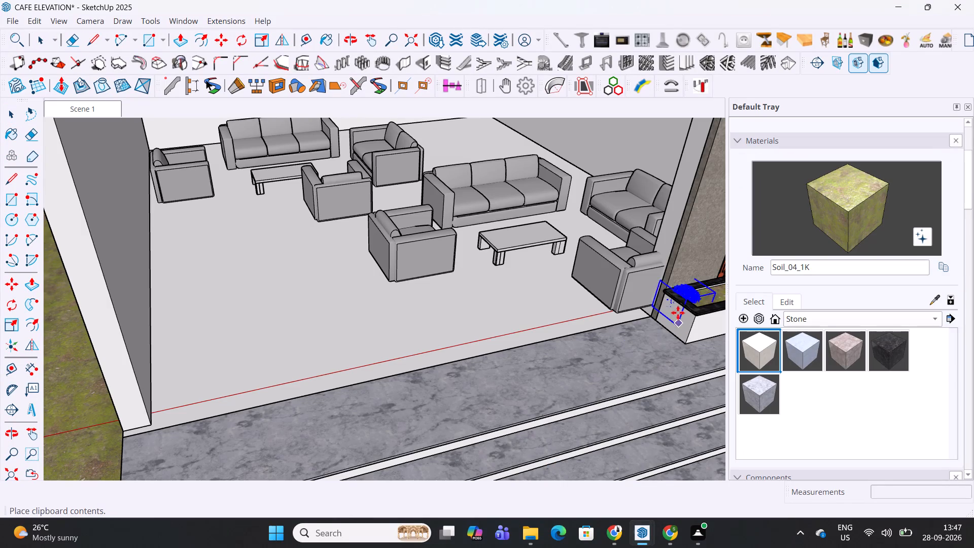
scroll(678, 312, up, 4)
shift+middle_drag(675, 309, 311, 459)
scroll(328, 456, up, 11)
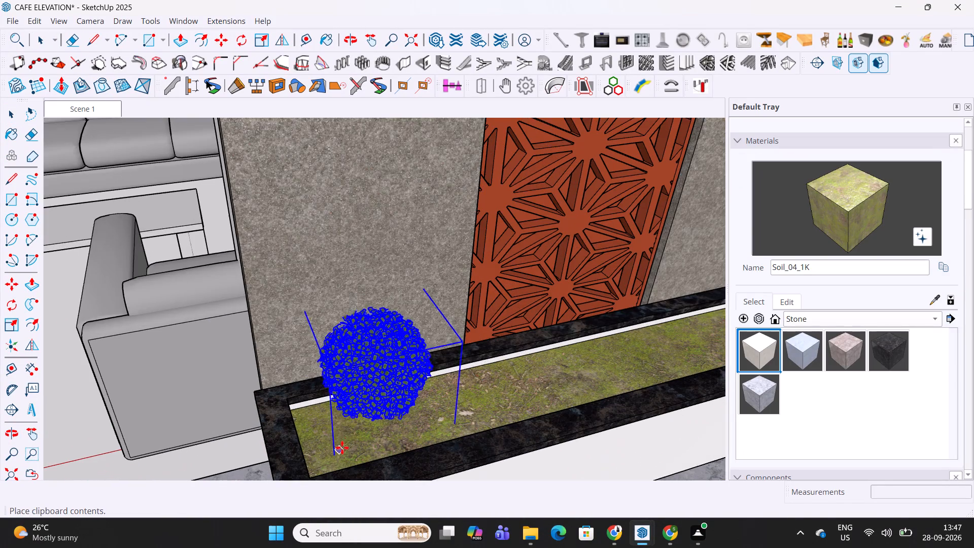
shift+middle_drag(358, 428, 470, 333)
scroll(470, 333, up, 5)
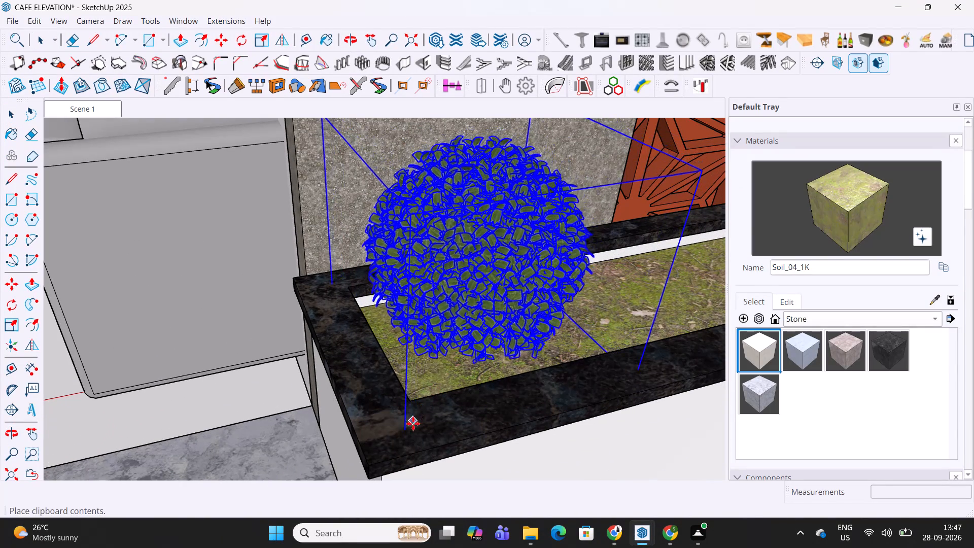
click(421, 383)
Move the shrub about 3 3/4" along the green axis away from the wall and lower it about 1/2" into the planter.
middle_drag(449, 355, 764, 317)
click(418, 432)
click(471, 431)
middle_drag(511, 413, 482, 408)
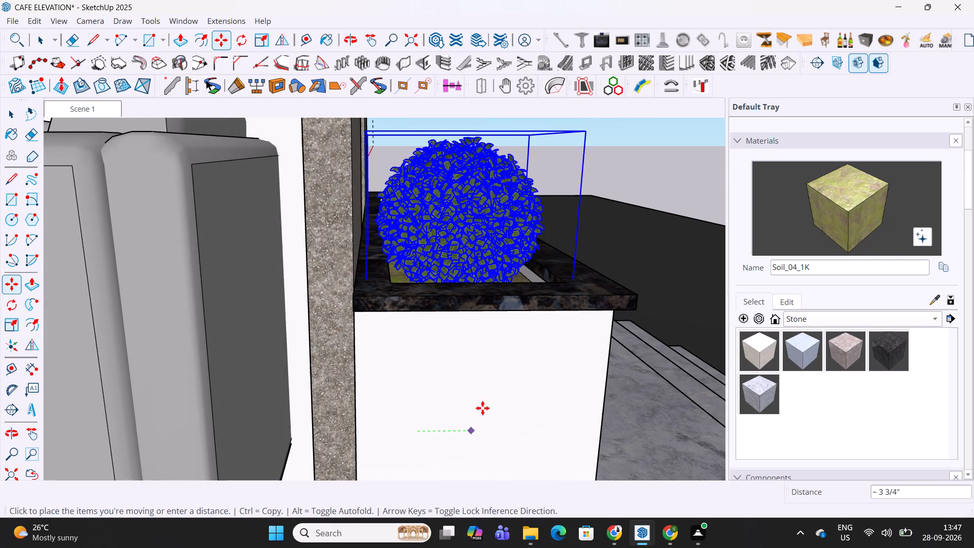
middle_drag(482, 408, 370, 351)
click(415, 313)
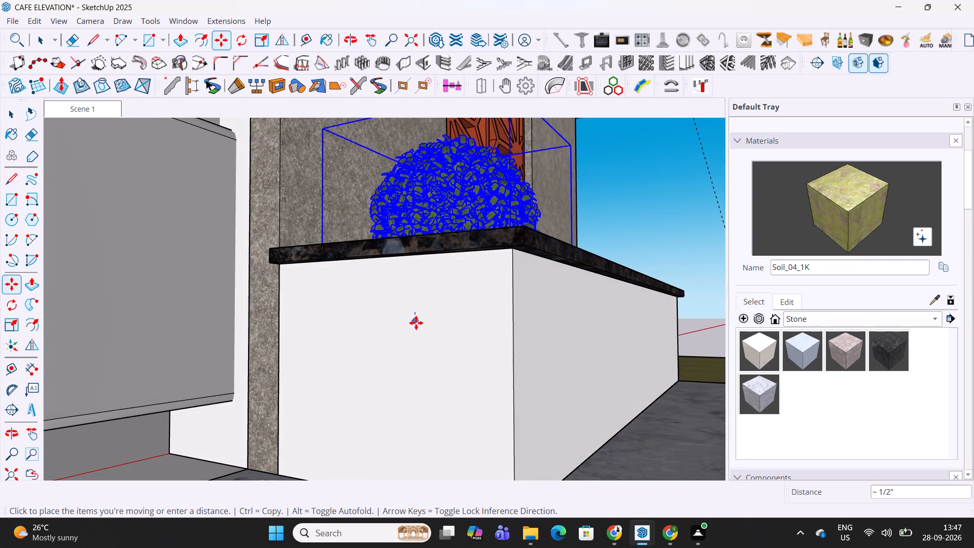
click(416, 323)
Scale the shrub in the planter up uniformly by about 1.70, and adjust its size again from the opposite corner.
middle_drag(476, 291, 328, 495)
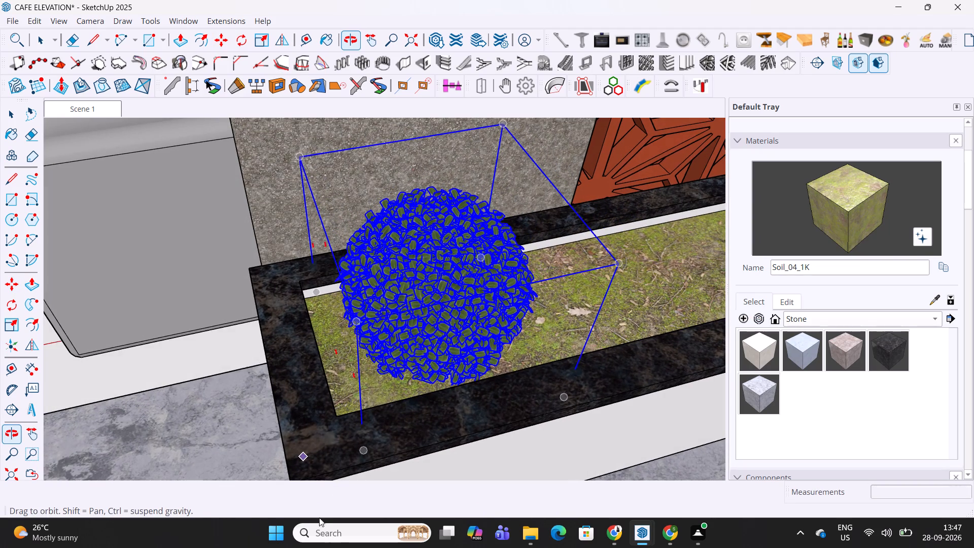
key(s)
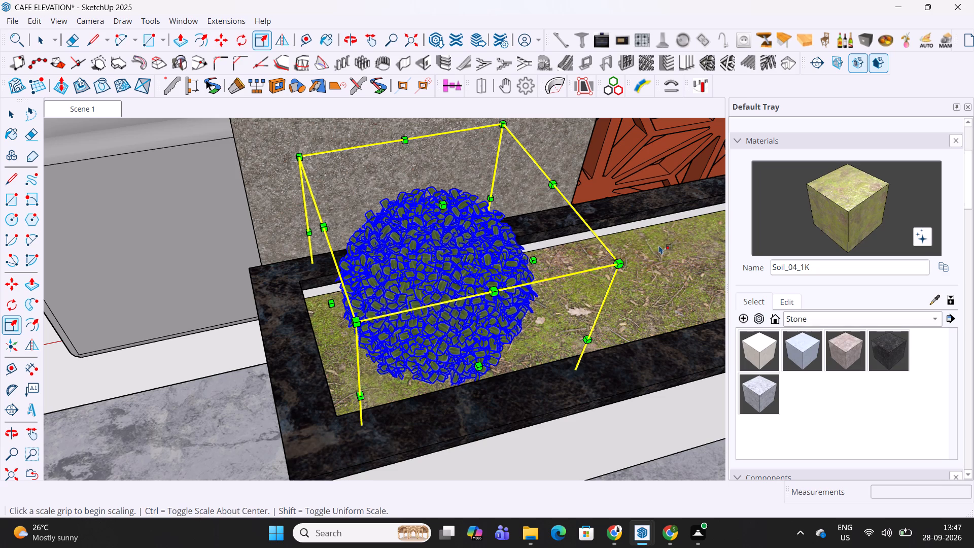
click(619, 262)
scroll(685, 190, down, 4)
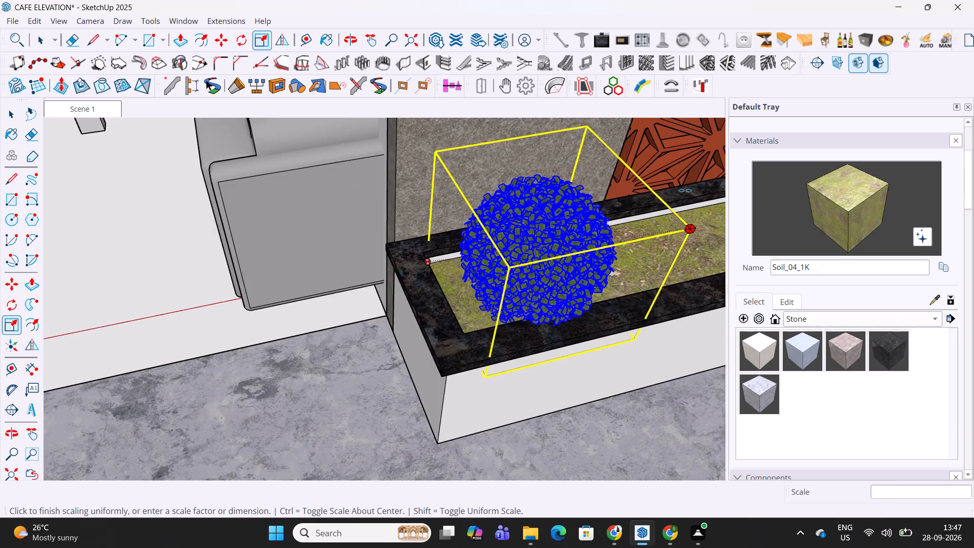
scroll(685, 190, down, 4)
middle_drag(684, 191, 482, 278)
click(521, 263)
middle_drag(370, 315, 404, 304)
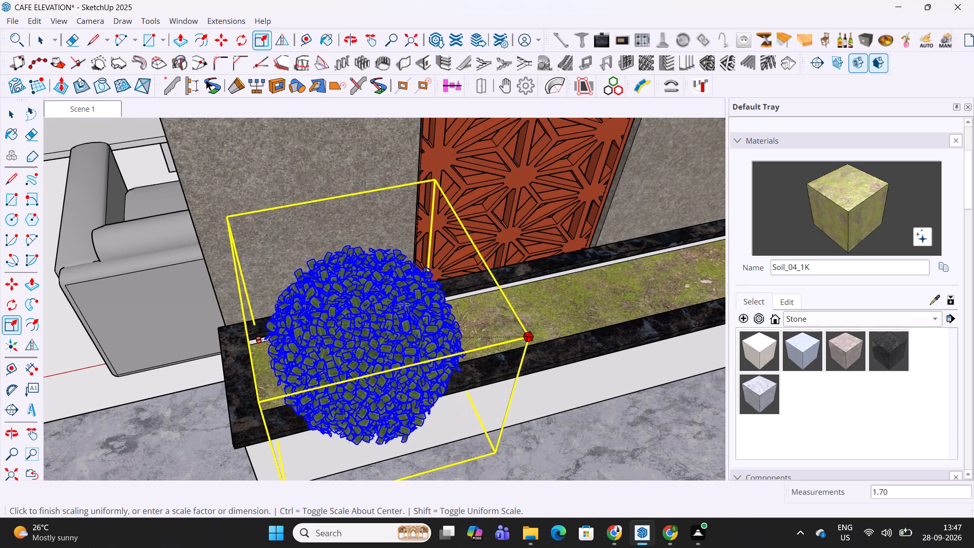
middle_drag(404, 304, 619, 228)
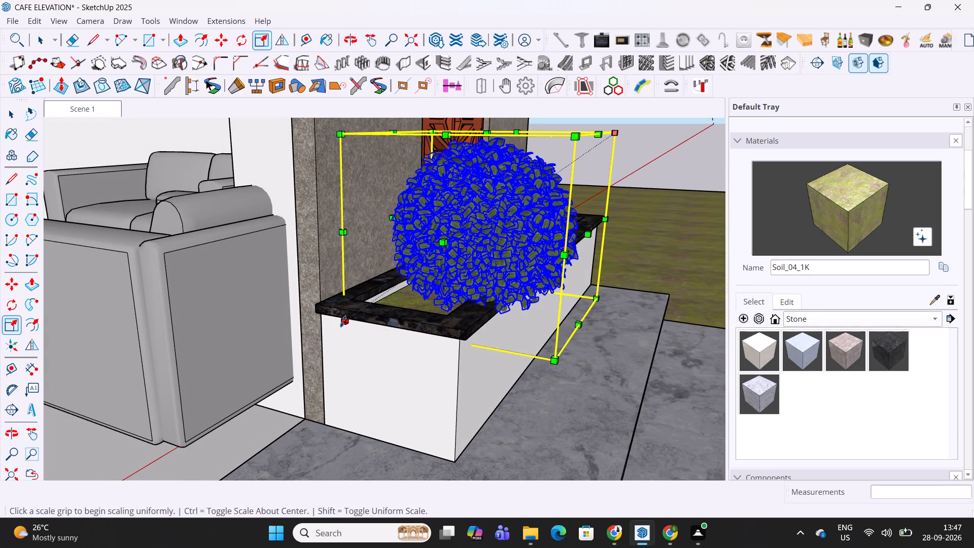
click(343, 322)
click(312, 338)
Move the enlarged shrub about 3 13/16" along the green axis toward the wall.
middle_drag(430, 372, 494, 394)
key(m)
click(597, 443)
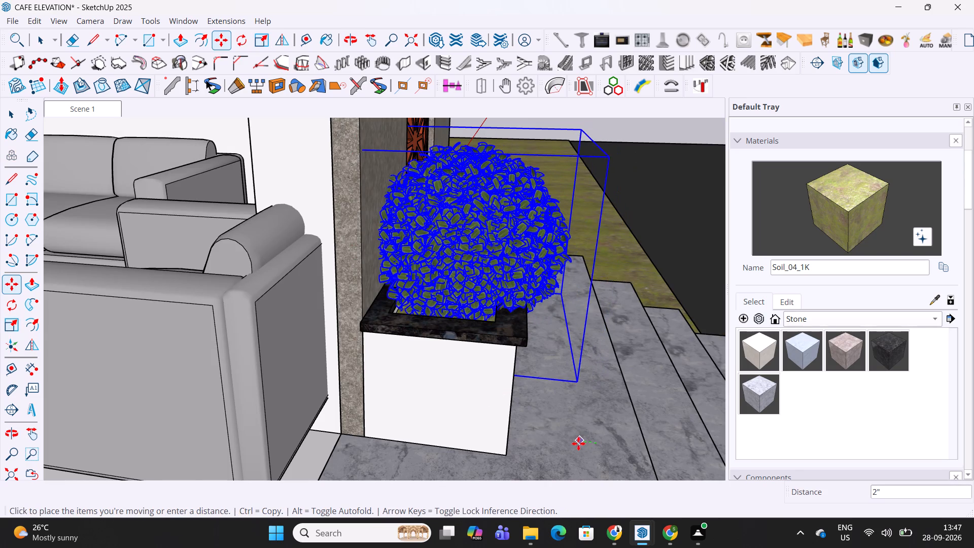
click(564, 444)
Make three copies of the shrub along the planter: one about 1' 9 5/16" away, one at the far end, and one between them.
scroll(564, 444, down, 5)
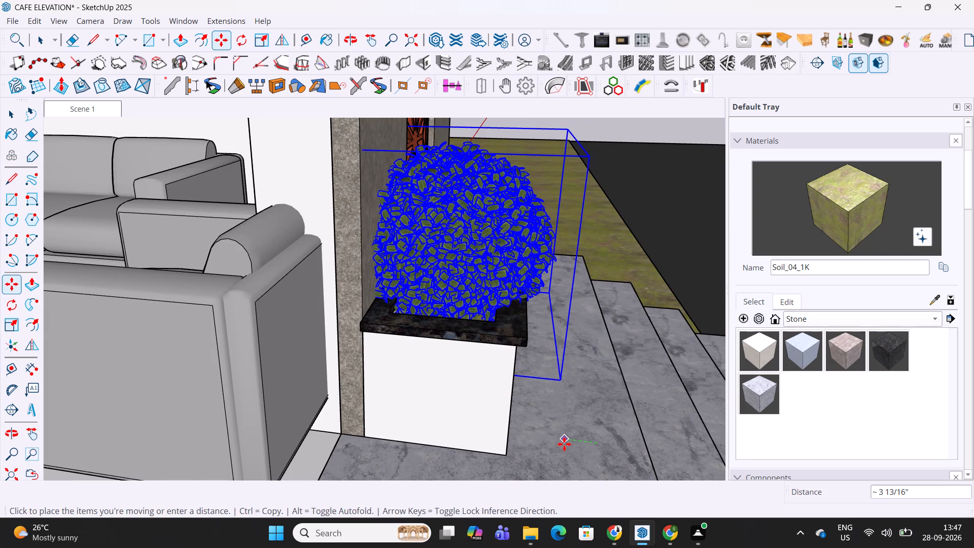
scroll(564, 444, down, 2)
scroll(599, 372, down, 2)
middle_drag(600, 371, 322, 393)
scroll(317, 392, down, 5)
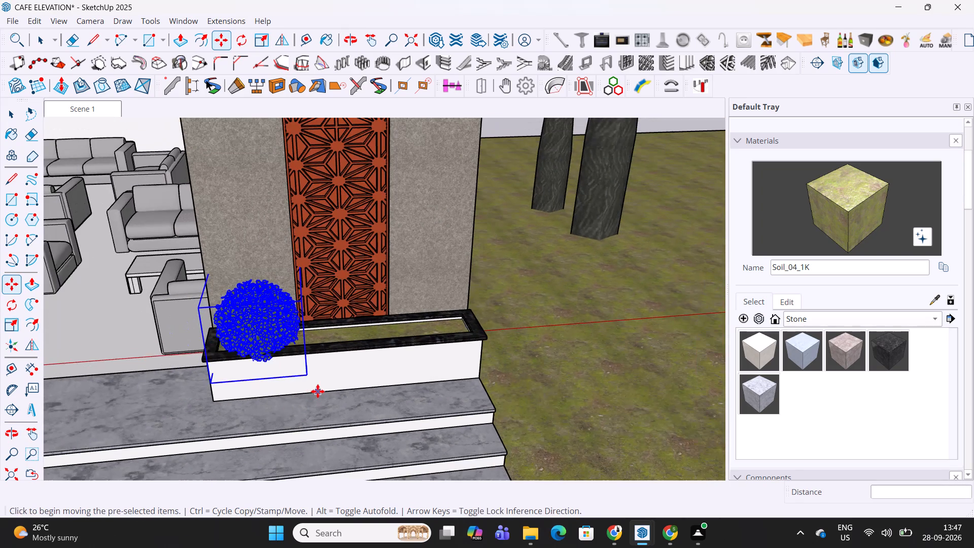
click(254, 412)
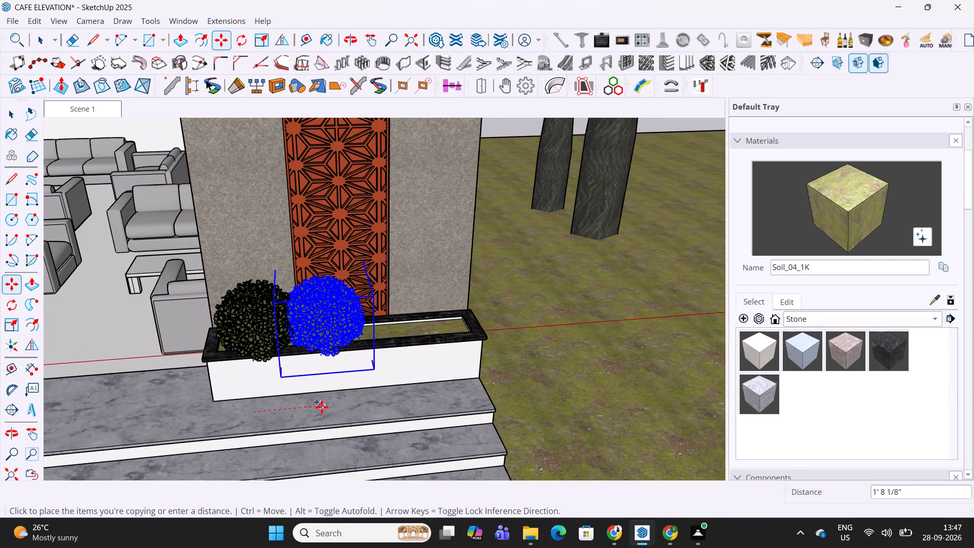
click(325, 407)
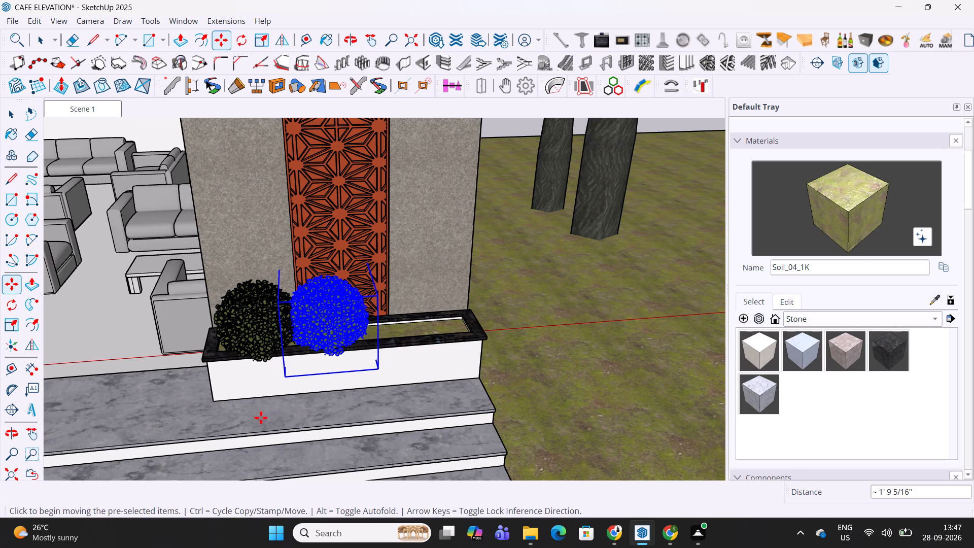
click(261, 418)
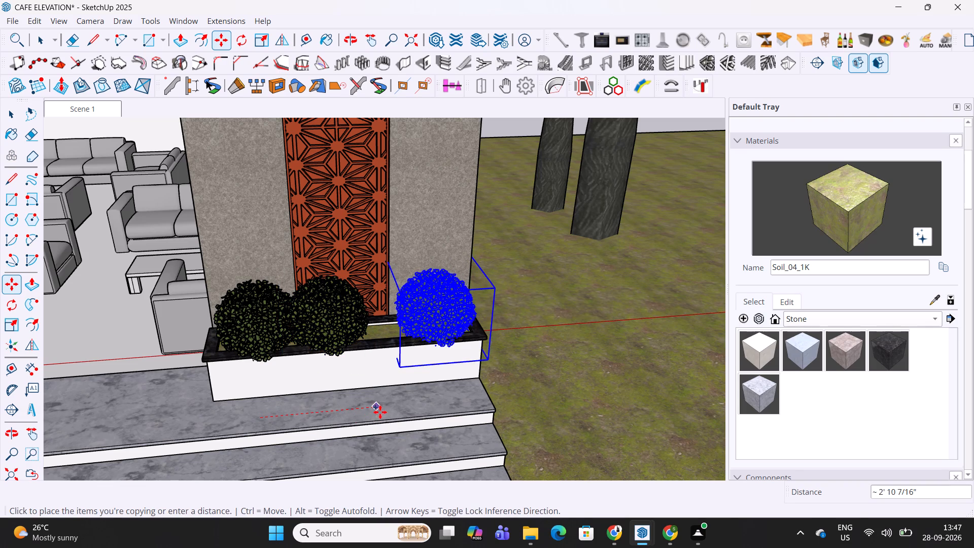
click(387, 411)
click(455, 402)
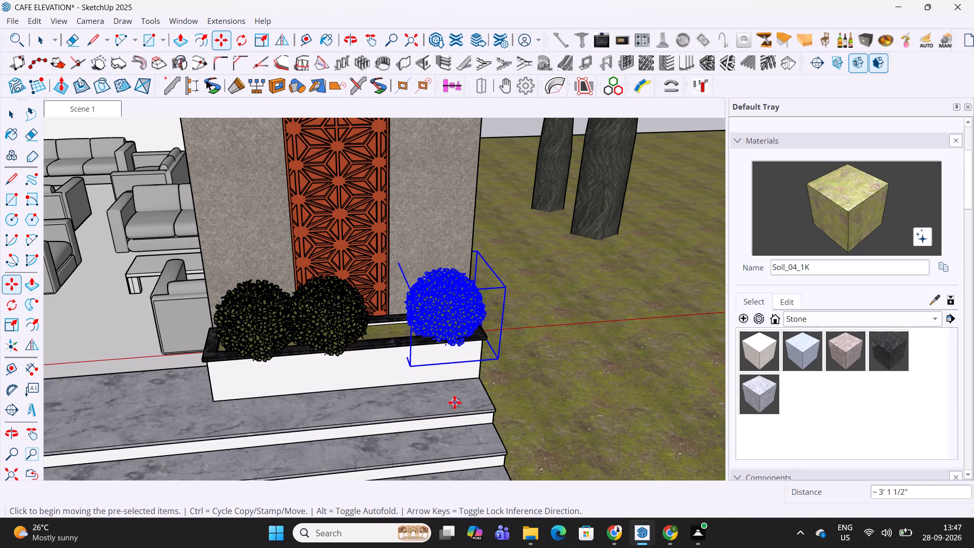
click(395, 406)
key(space)
scroll(395, 406, down, 14)
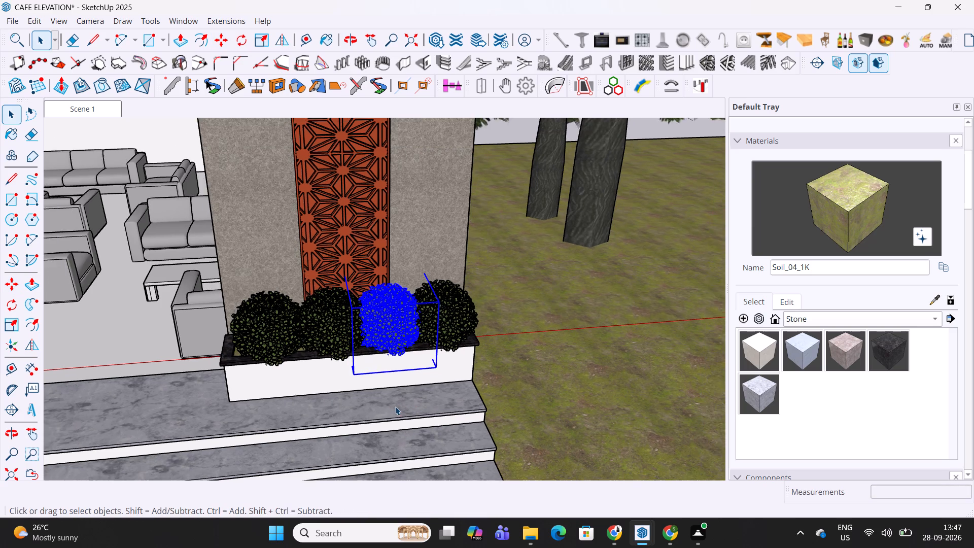
scroll(395, 406, down, 7)
key(Escape)
key(Escape)
click(709, 215)
Save the café model with the row of shrubs in the planter.
scroll(386, 288, up, 3)
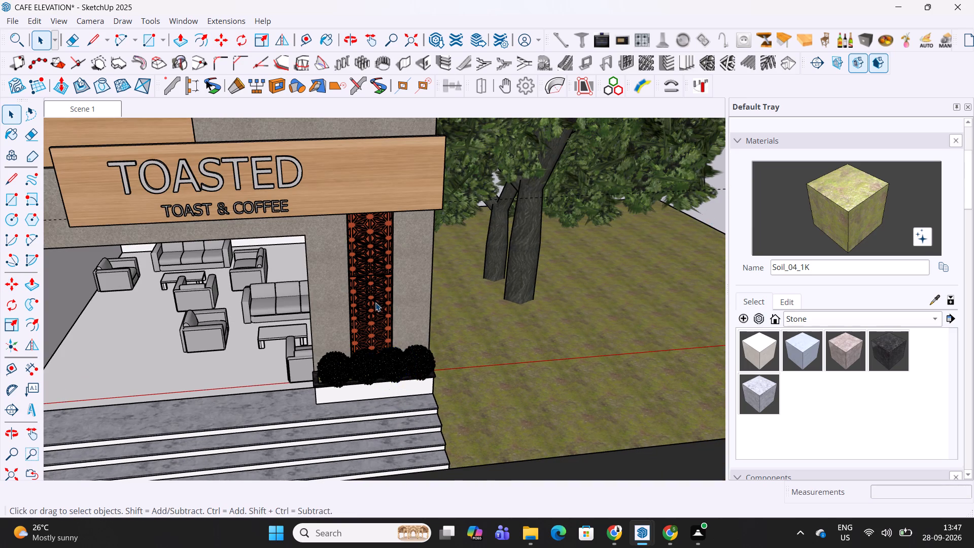
scroll(375, 302, up, 3)
scroll(373, 394, up, 4)
middle_drag(390, 388, 362, 332)
key(ctrl+s)
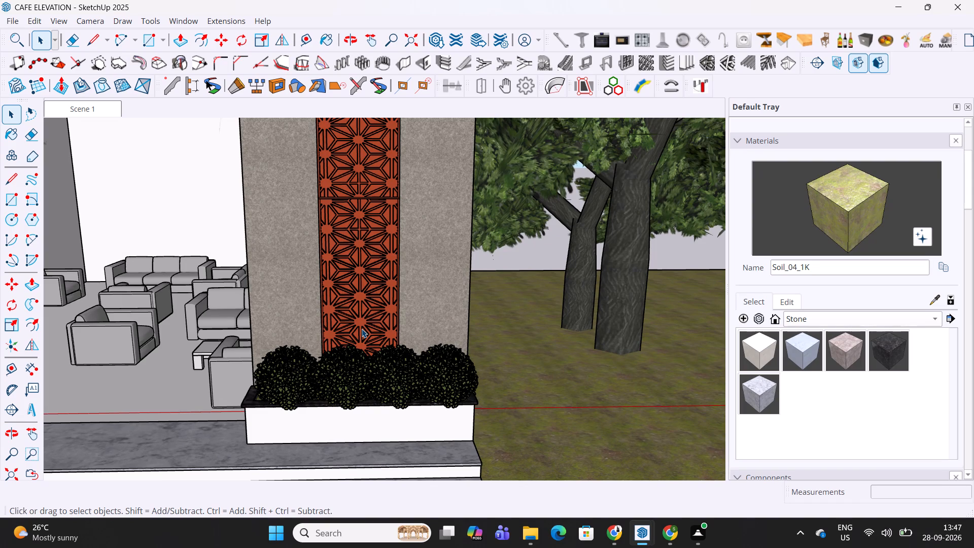
key(ctrl+s)
Return to the Scene 1 front view and save the café model.
scroll(375, 283, down, 5)
scroll(413, 192, down, 5)
shift+middle_drag(324, 194, 496, 299)
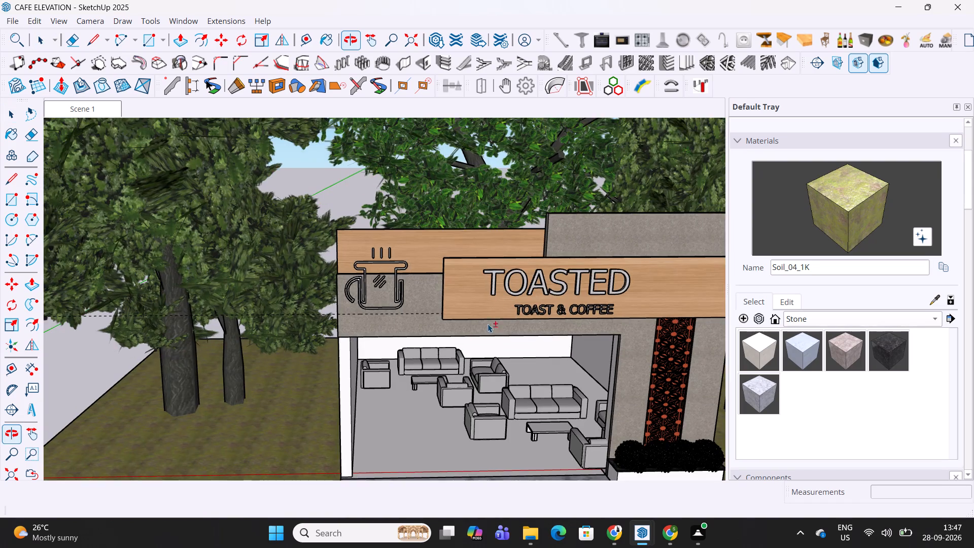
middle_drag(483, 349, 347, 256)
click(73, 107)
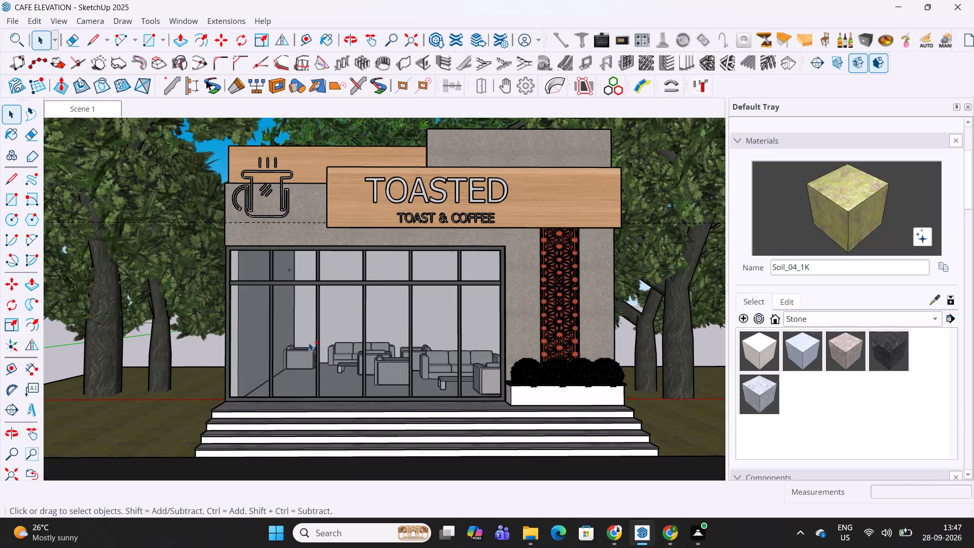
key(ctrl+s)
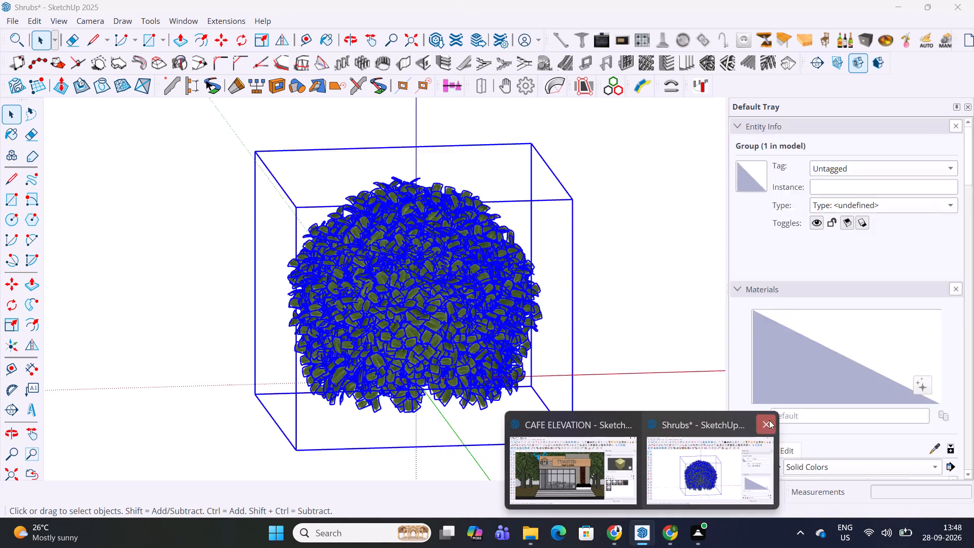
Switch to the Shrubs model and close it without saving its changes.
click(704, 465)
click(959, 0)
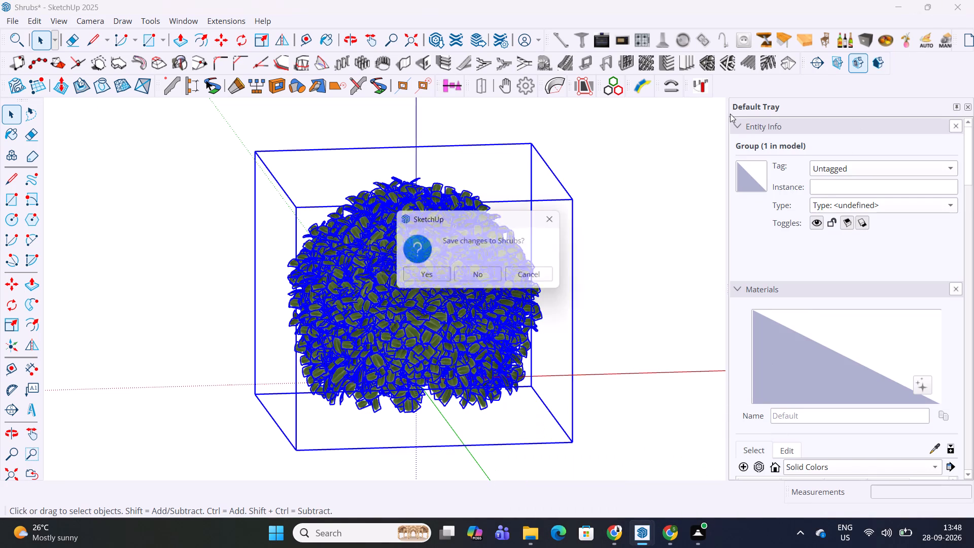
click(472, 277)
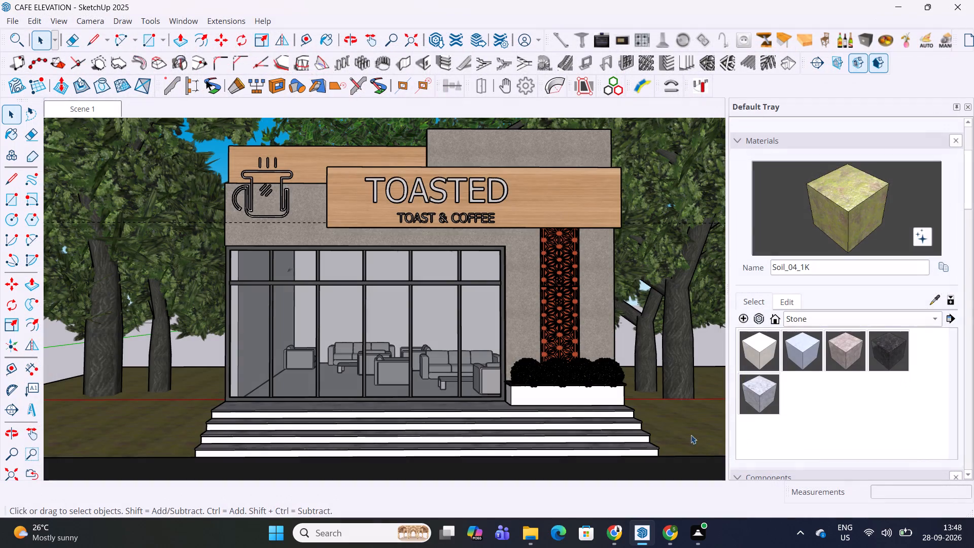
Hide the café's front glazing group, and open the building group with its interior floor face selected.
scroll(322, 346, down, 2)
middle_drag(361, 314, 364, 435)
scroll(361, 316, down, 1)
scroll(338, 373, up, 3)
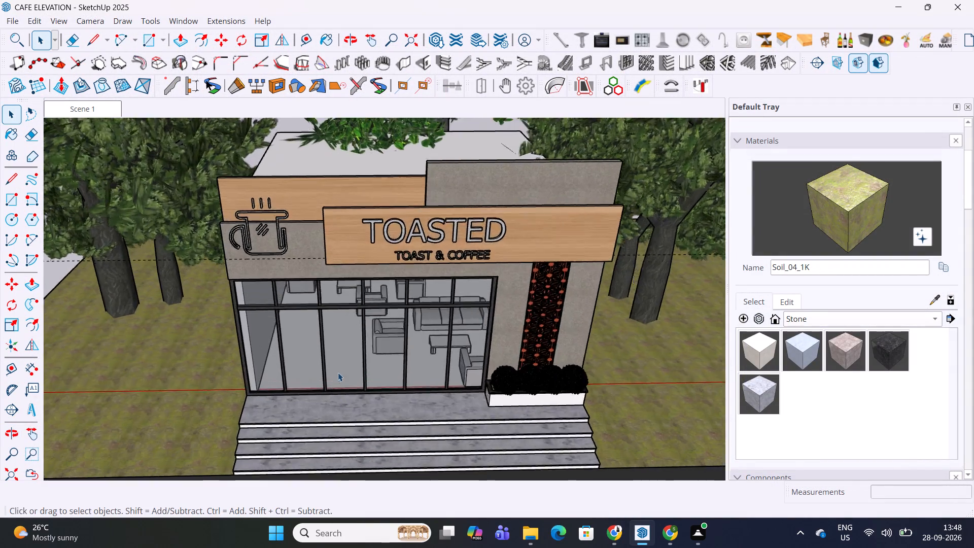
scroll(338, 372, up, 4)
click(337, 353)
right_click(337, 353)
click(372, 95)
double_click(308, 301)
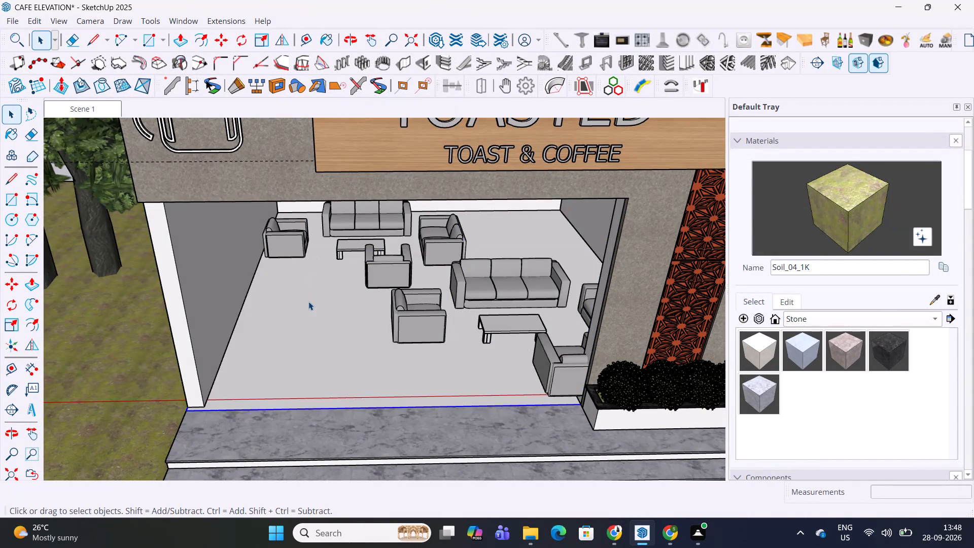
click(337, 334)
middle_drag(390, 364, 426, 364)
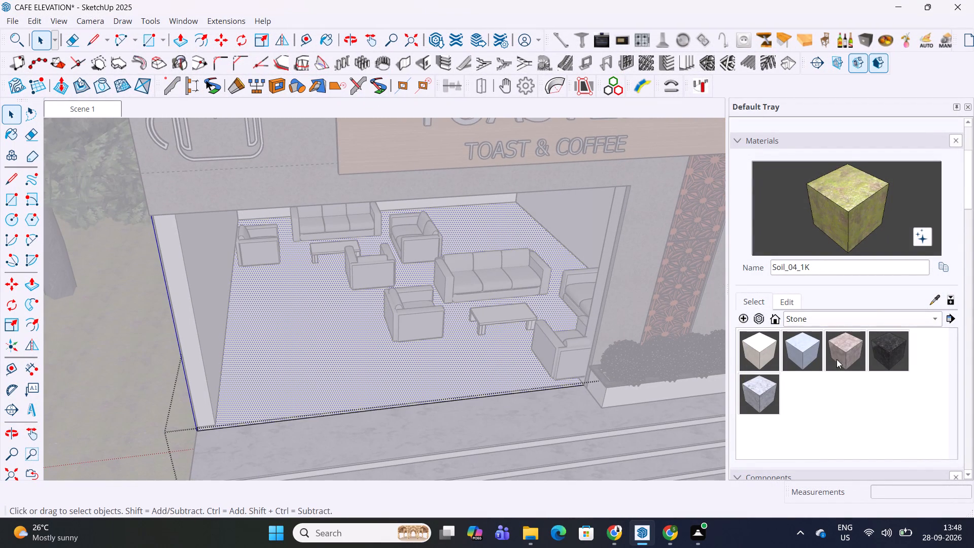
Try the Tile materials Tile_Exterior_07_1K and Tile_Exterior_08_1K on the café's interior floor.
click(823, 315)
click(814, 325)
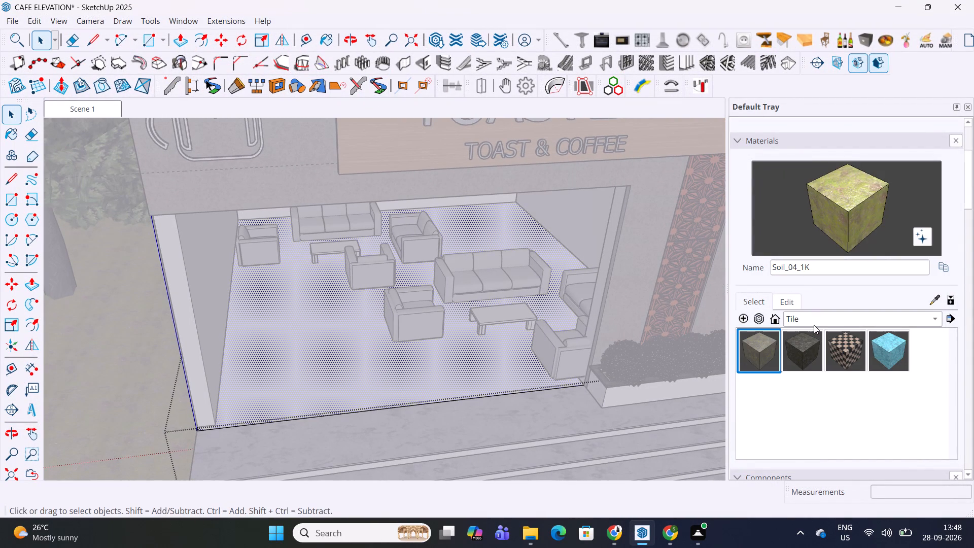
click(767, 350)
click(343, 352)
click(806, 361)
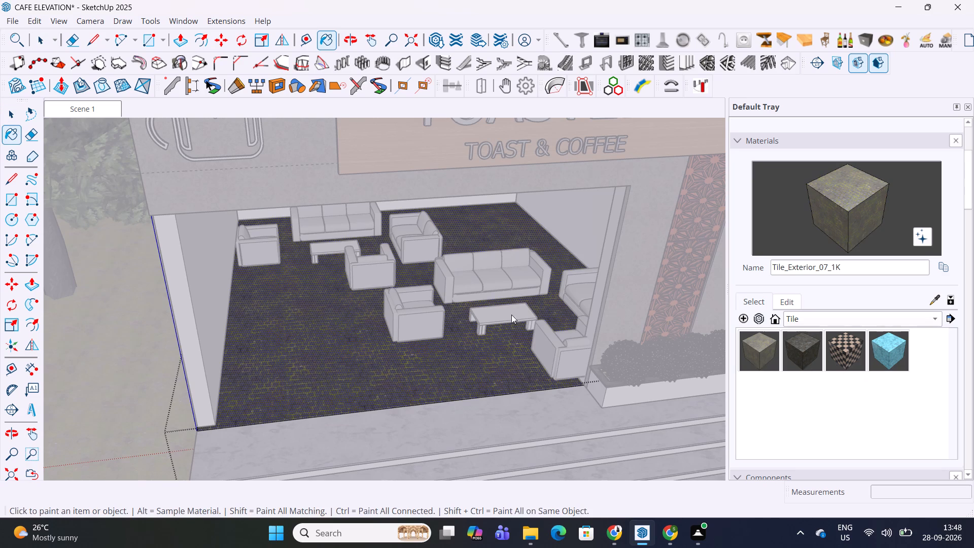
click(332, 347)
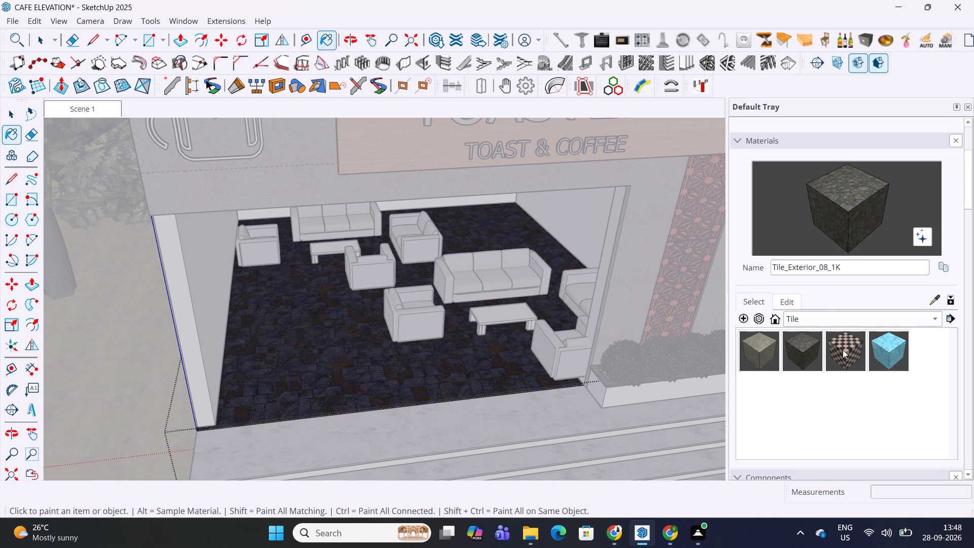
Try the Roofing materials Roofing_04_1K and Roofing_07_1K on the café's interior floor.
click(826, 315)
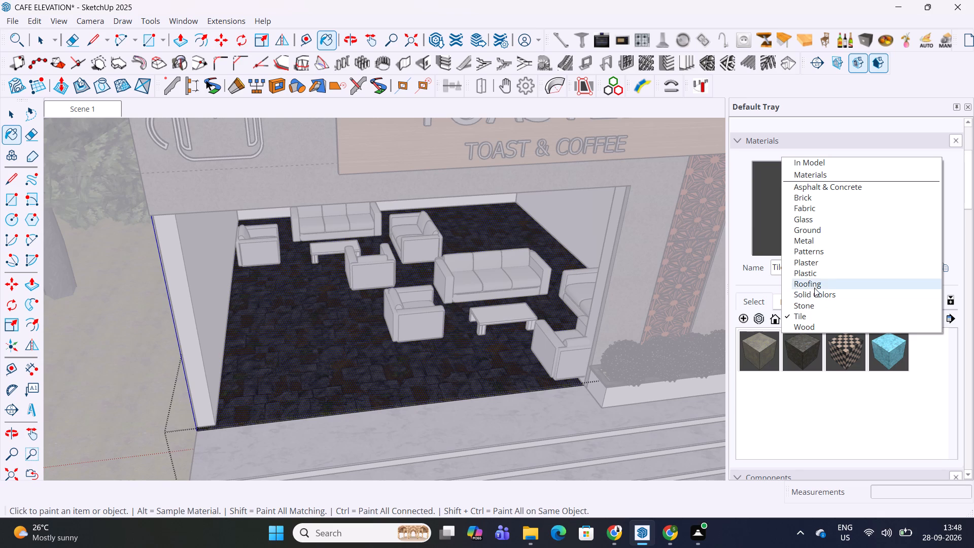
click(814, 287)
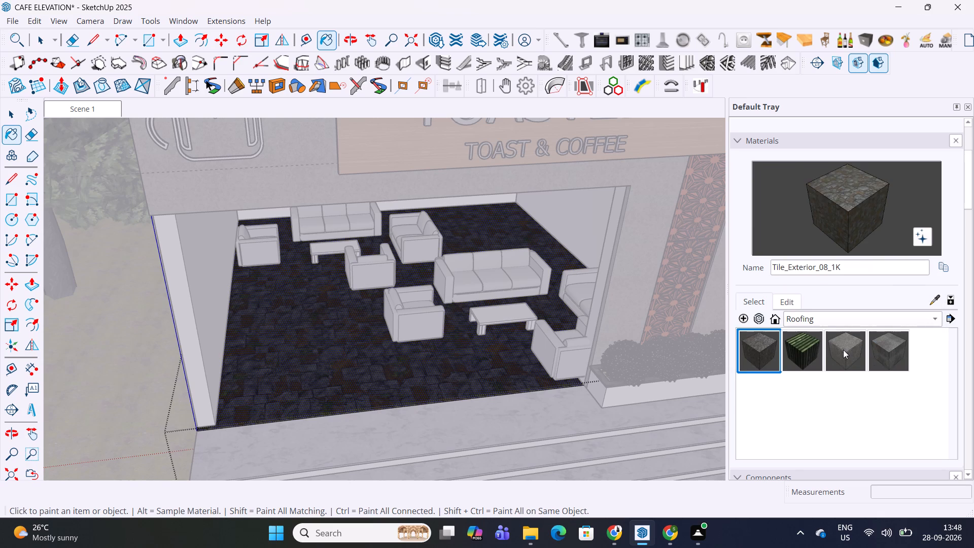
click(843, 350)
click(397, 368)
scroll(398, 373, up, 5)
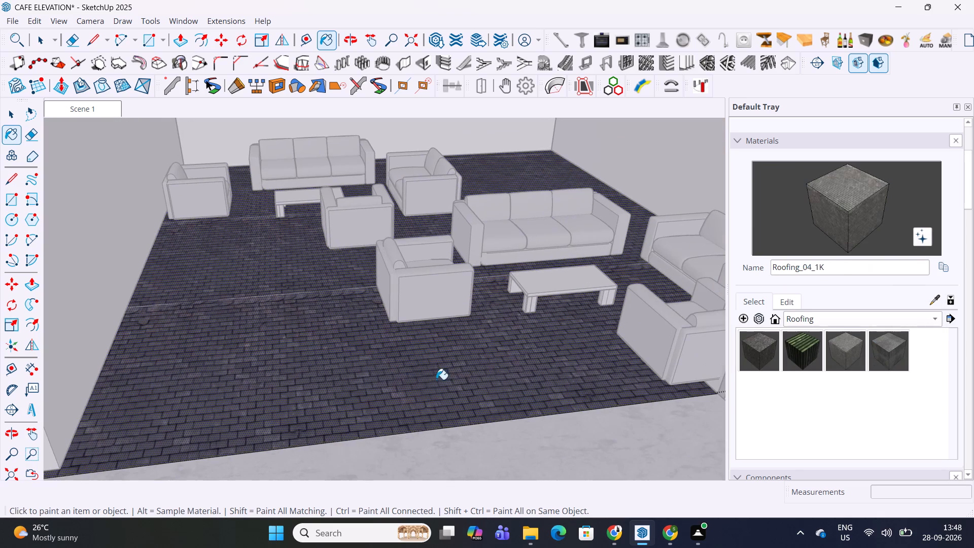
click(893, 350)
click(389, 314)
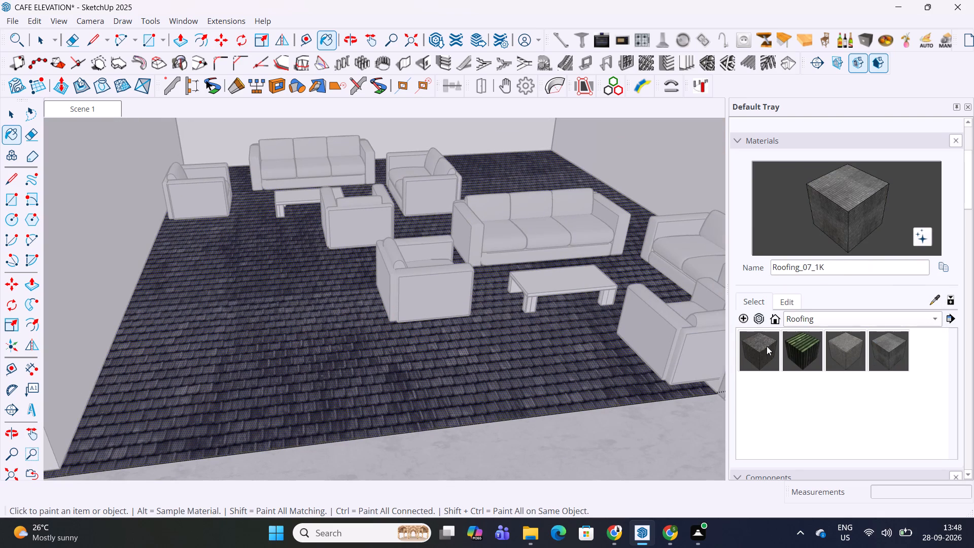
Paint the café's interior floor with the Plaster_02_1K material from the Plaster collection.
click(815, 323)
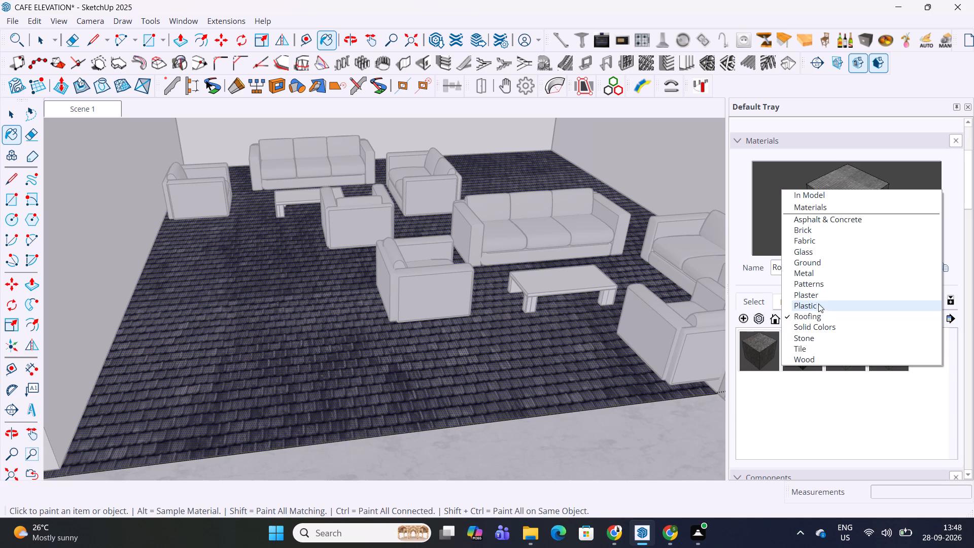
click(819, 291)
click(763, 352)
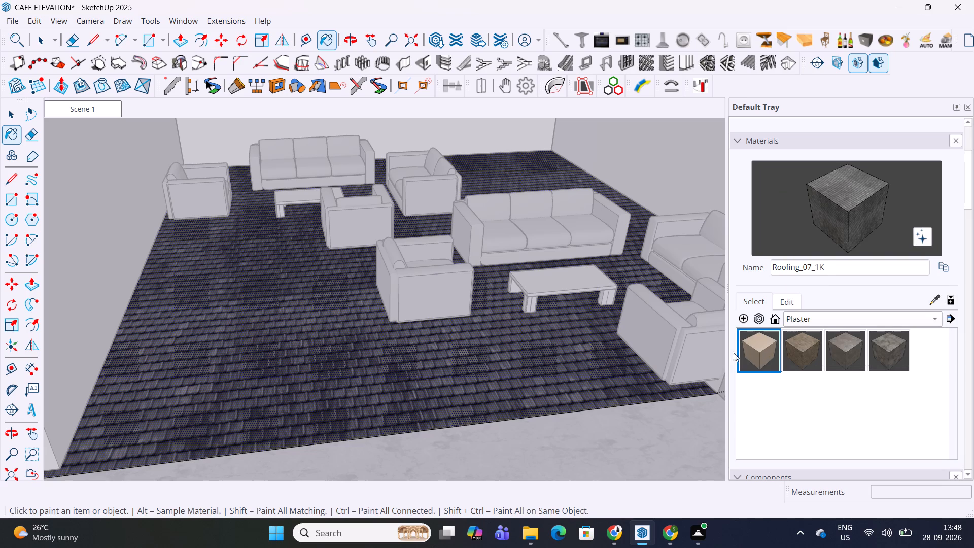
click(398, 367)
scroll(398, 367, down, 6)
middle_drag(407, 355, 407, 428)
scroll(407, 415, up, 3)
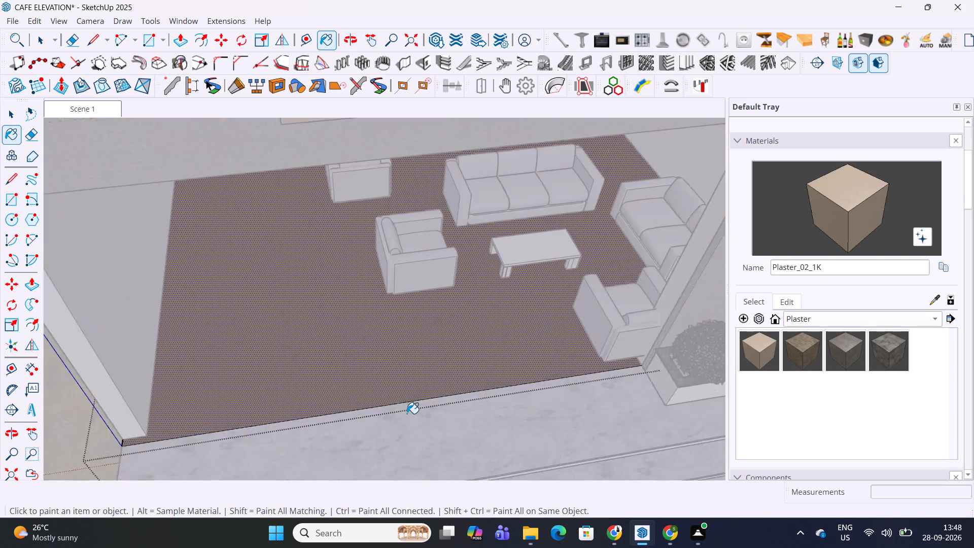
Repaint the café's interior floor with the Marble_01_1K material from the Stone collection, and close the group.
scroll(407, 414, up, 20)
scroll(407, 414, up, 1)
scroll(384, 372, down, 7)
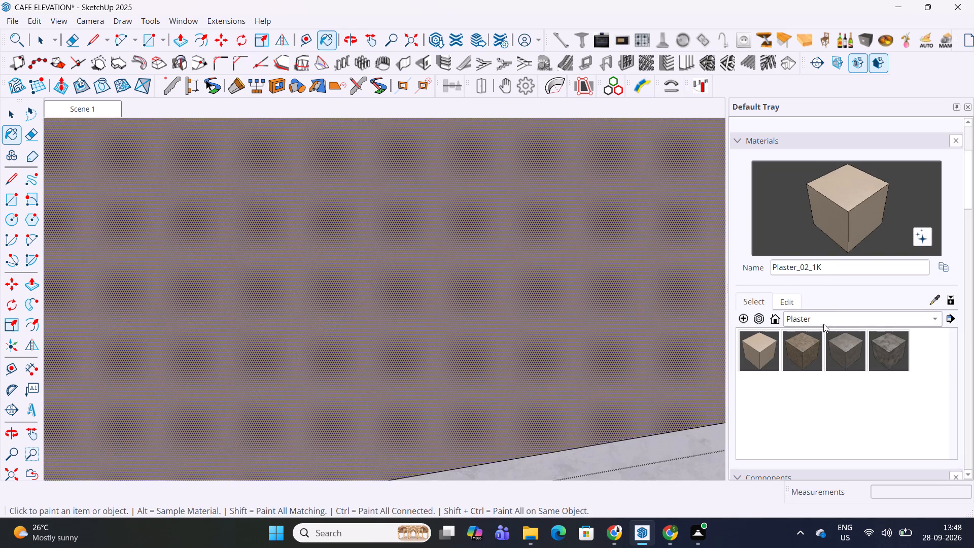
click(820, 316)
scroll(819, 316, up, 1)
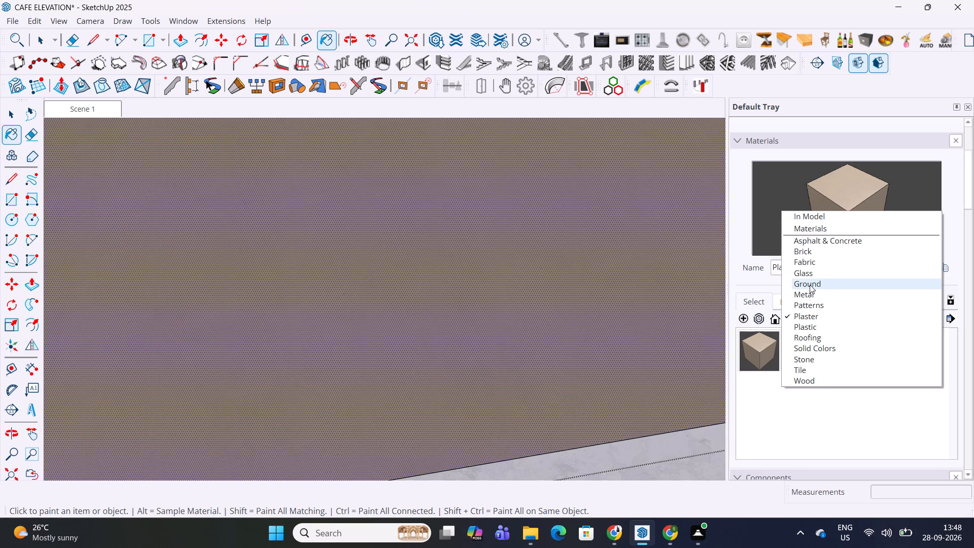
scroll(810, 275, up, 3)
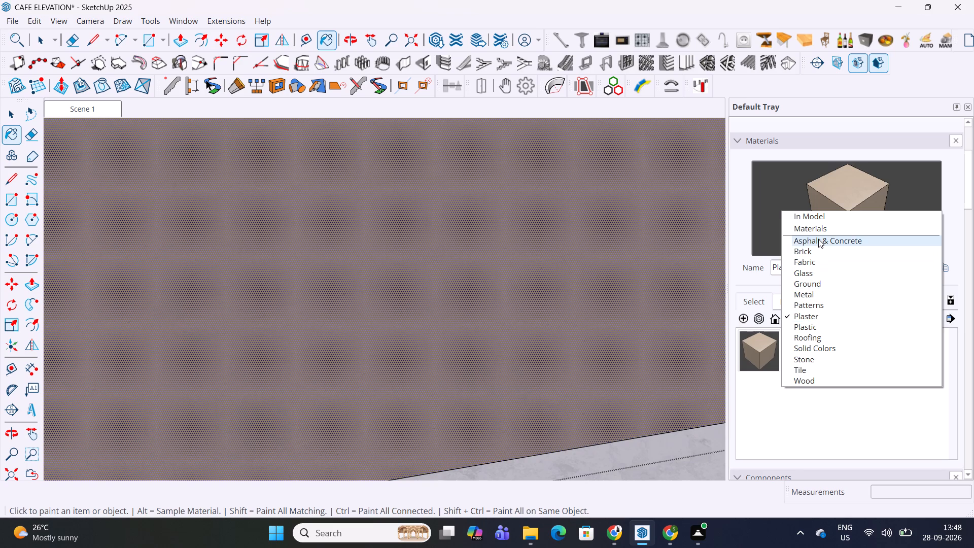
click(818, 239)
scroll(480, 264, down, 4)
scroll(446, 339, down, 7)
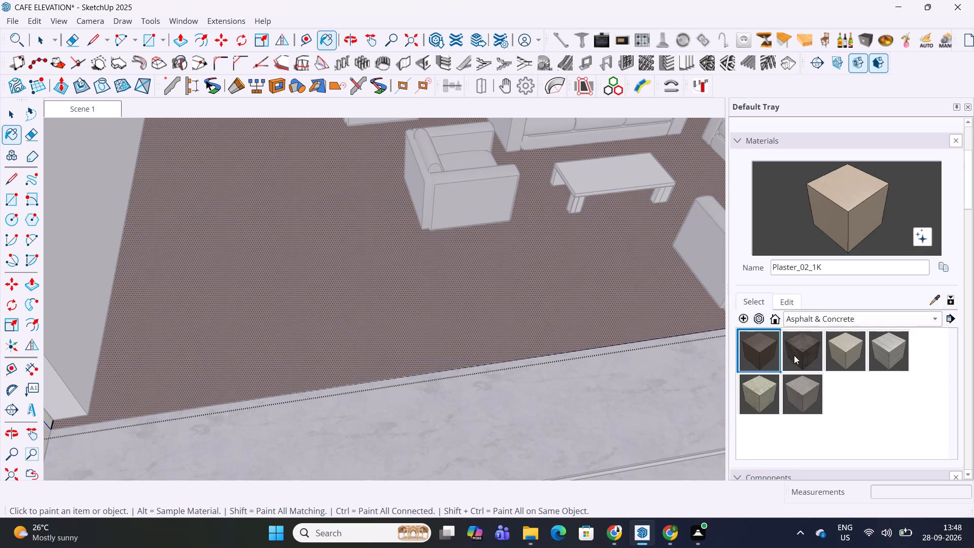
click(842, 314)
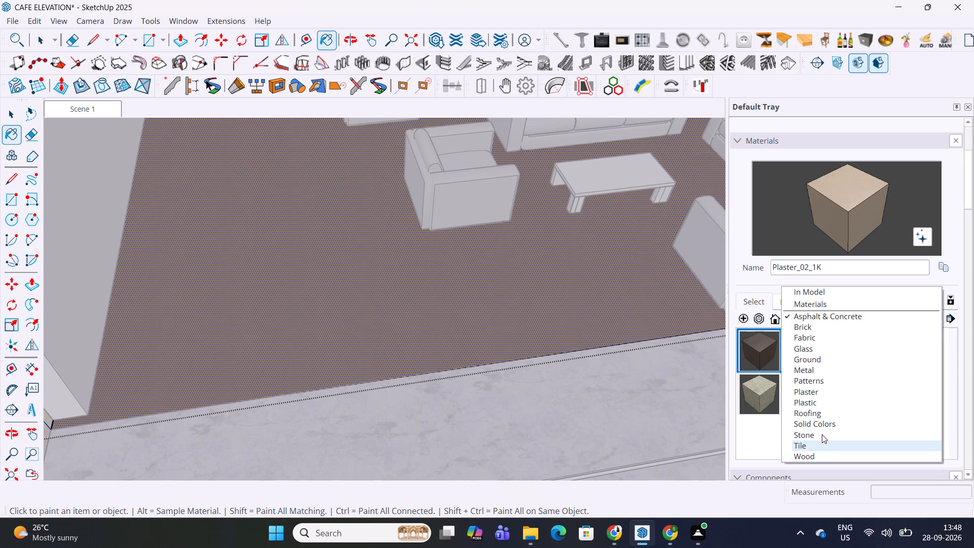
click(822, 434)
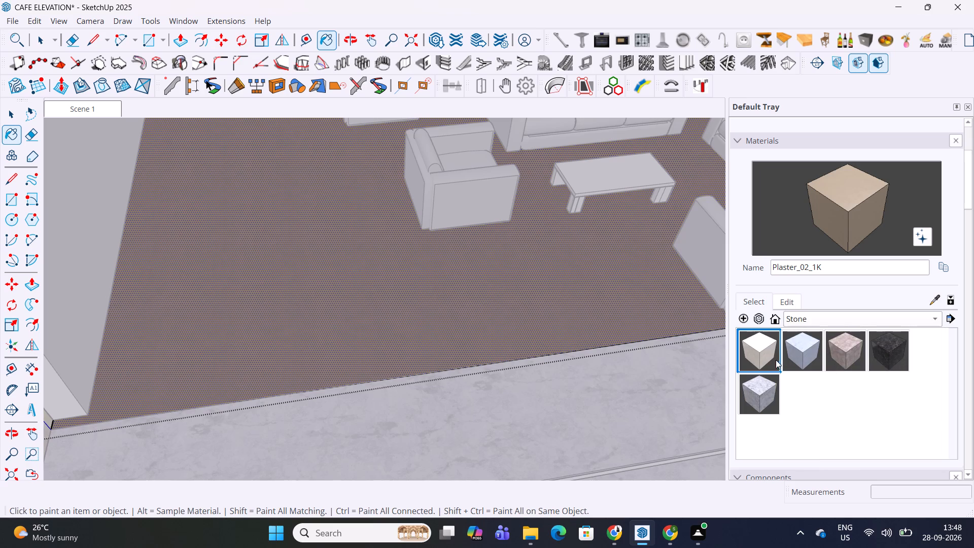
click(758, 365)
click(478, 237)
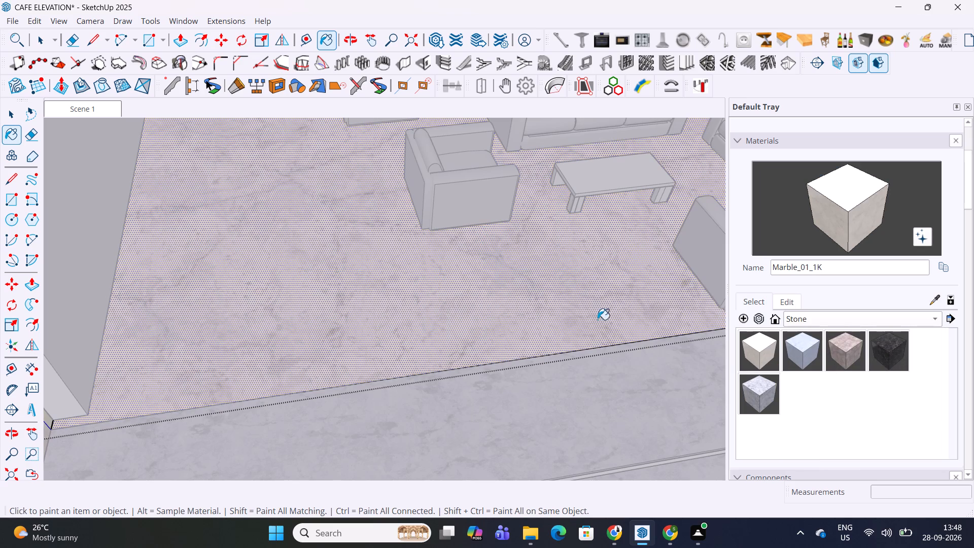
key(space)
key(Escape)
key(space)
key(Escape)
Return to the Scene 1 front view and save the model.
scroll(478, 343, down, 6)
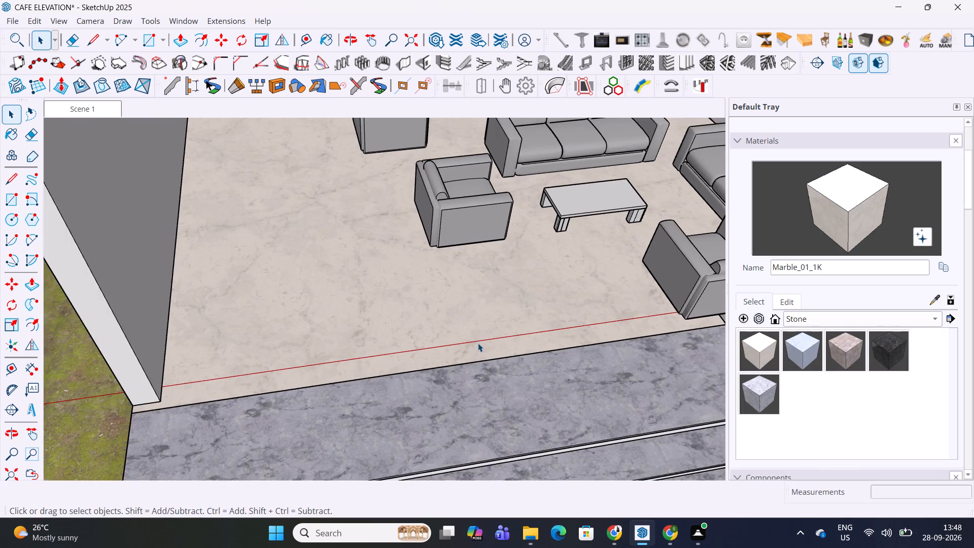
scroll(478, 343, down, 11)
click(88, 108)
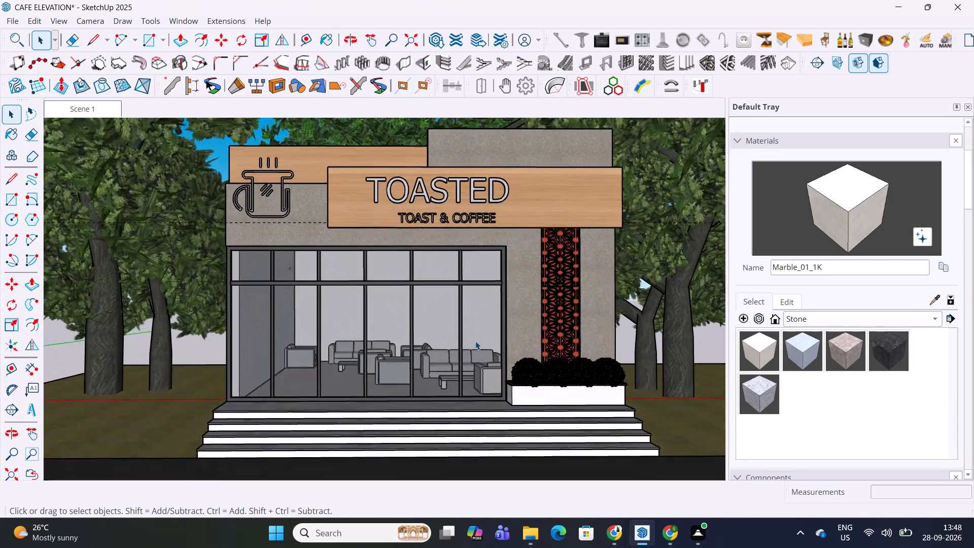
key(ctrl+s)
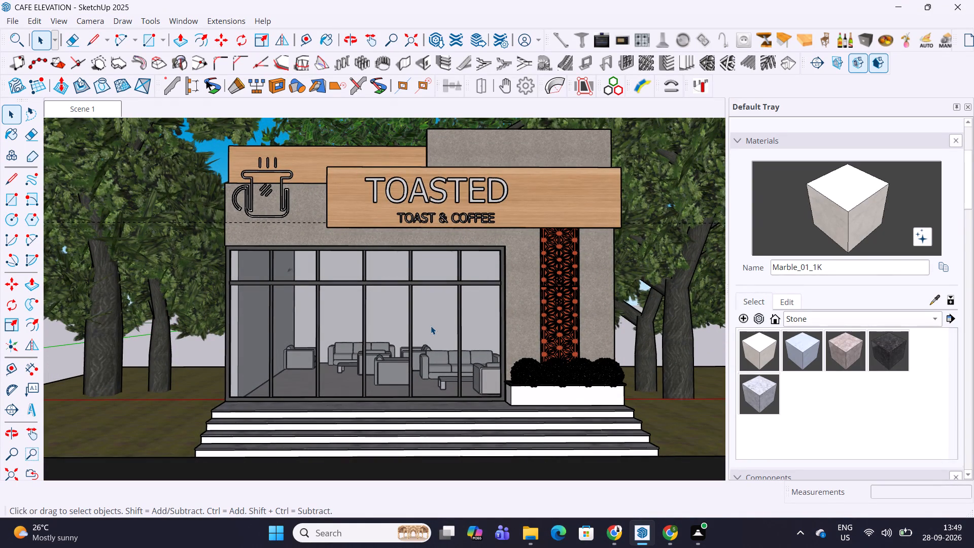
Hide the café's front glazing group to expose the interior walls.
middle_drag(431, 326, 582, 331)
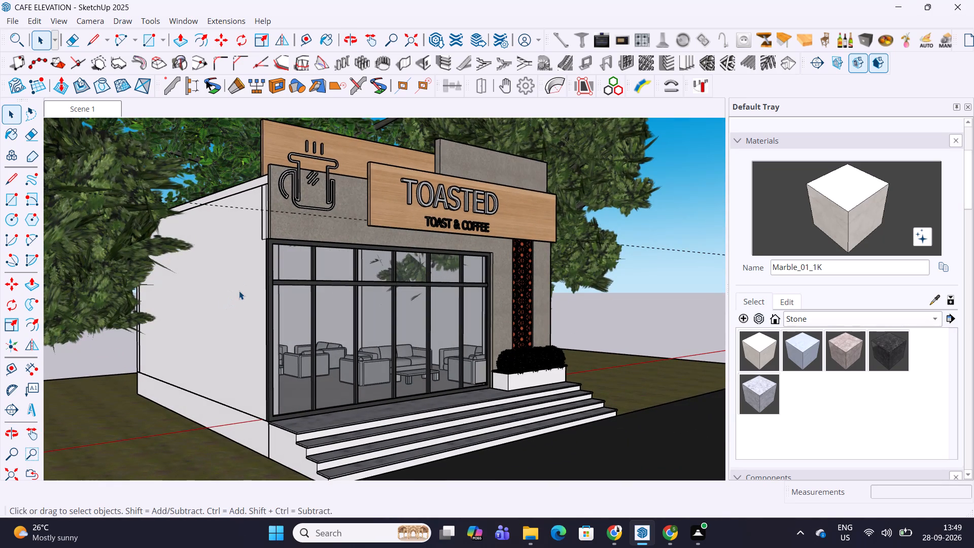
middle_drag(240, 290, 138, 304)
click(271, 305)
right_click(271, 305)
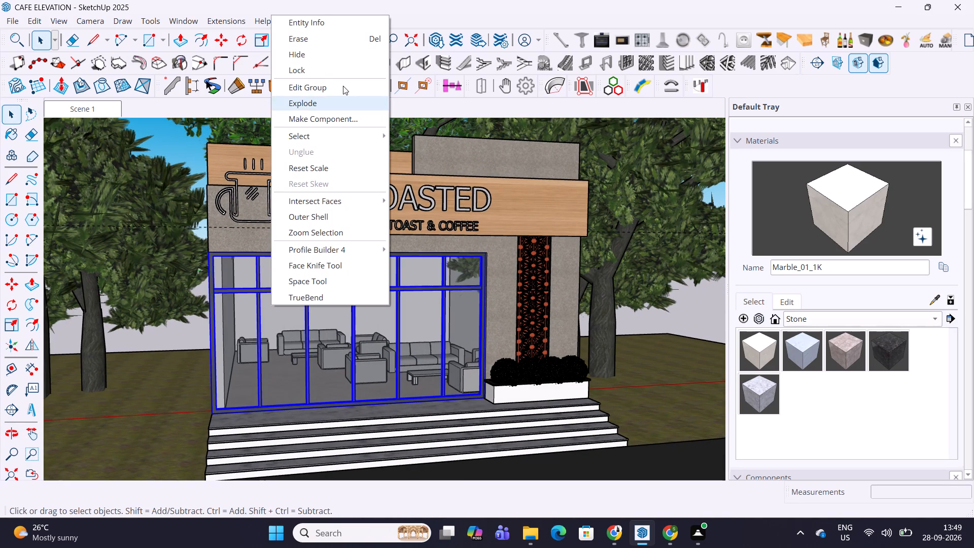
click(306, 52)
Paint the café's interior back wall and both side walls with Plaster_02_1K from the Plaster collection.
scroll(339, 281, up, 3)
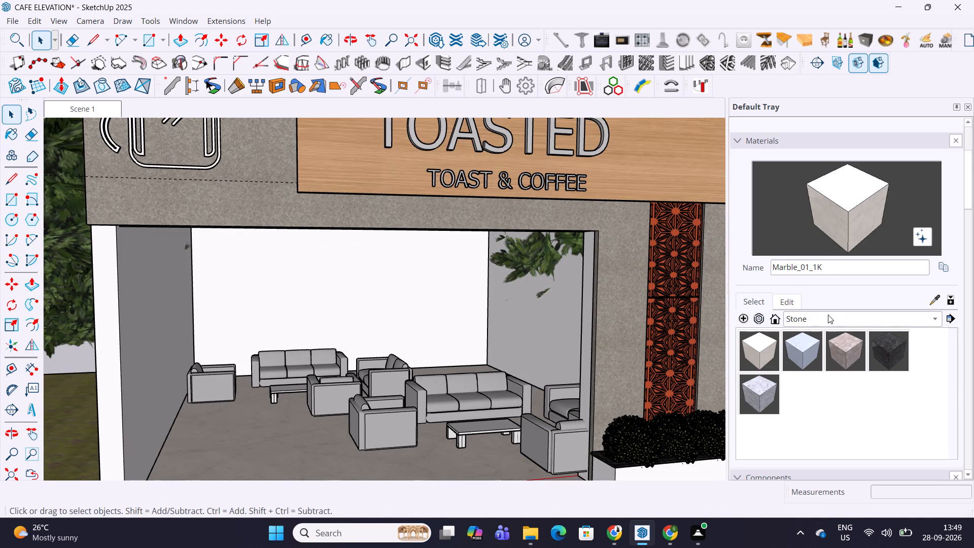
click(827, 319)
click(822, 280)
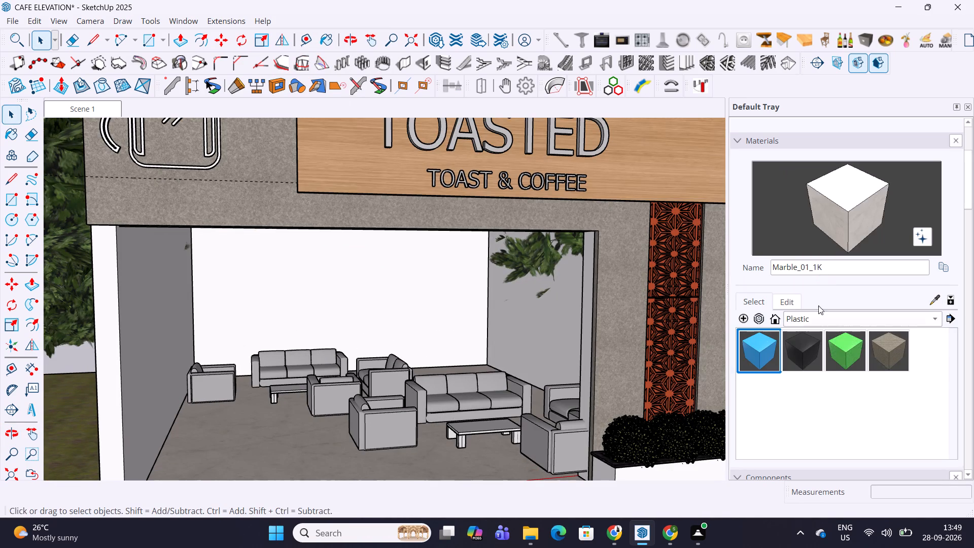
click(813, 318)
click(813, 305)
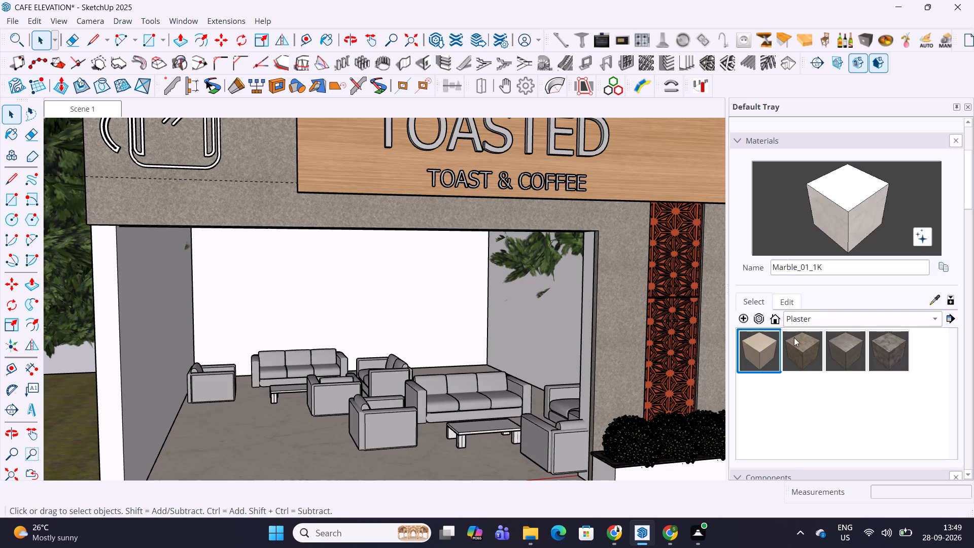
click(760, 352)
click(390, 316)
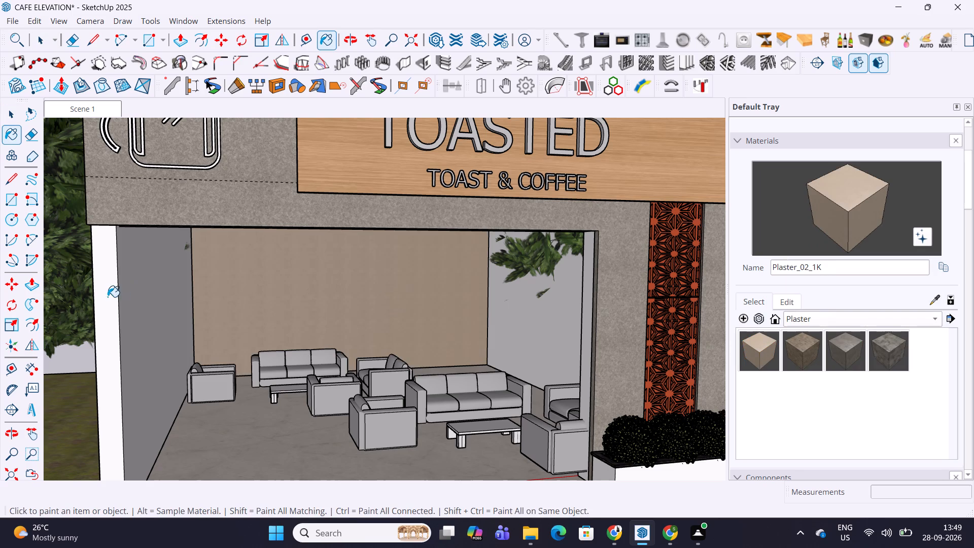
click(141, 303)
click(517, 333)
scroll(419, 296, down, 7)
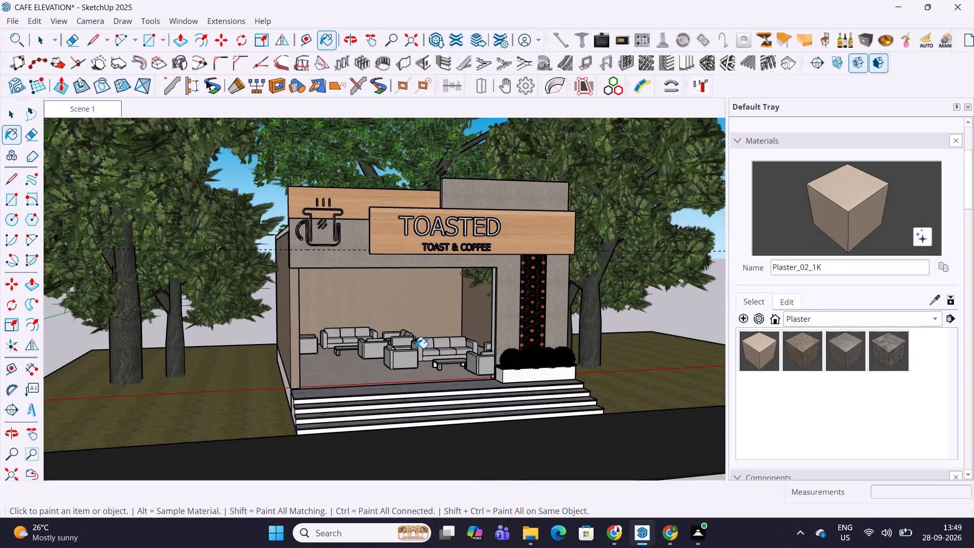
Return to the Scene 1 front view with the glazing shown, and save the model.
middle_drag(416, 358, 369, 340)
key(space)
click(76, 114)
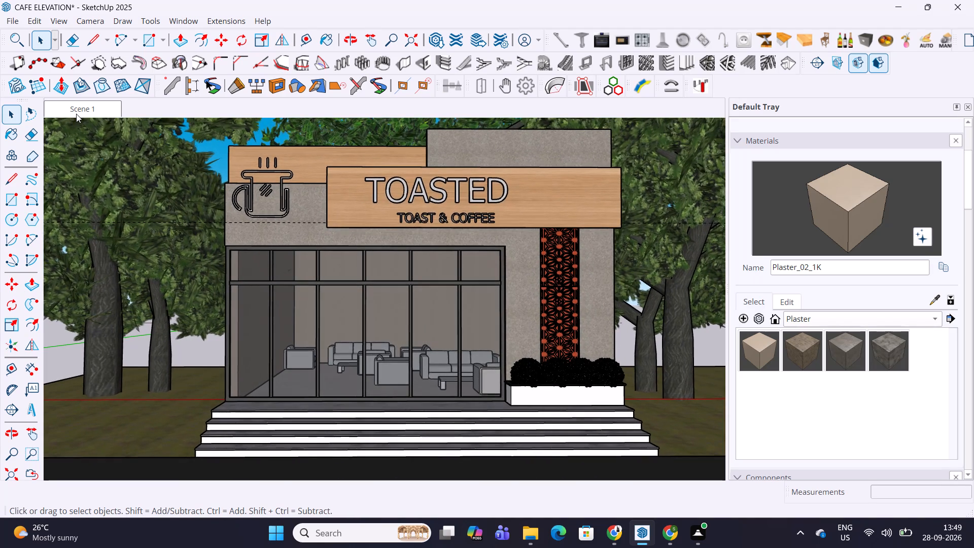
key(ctrl+s)
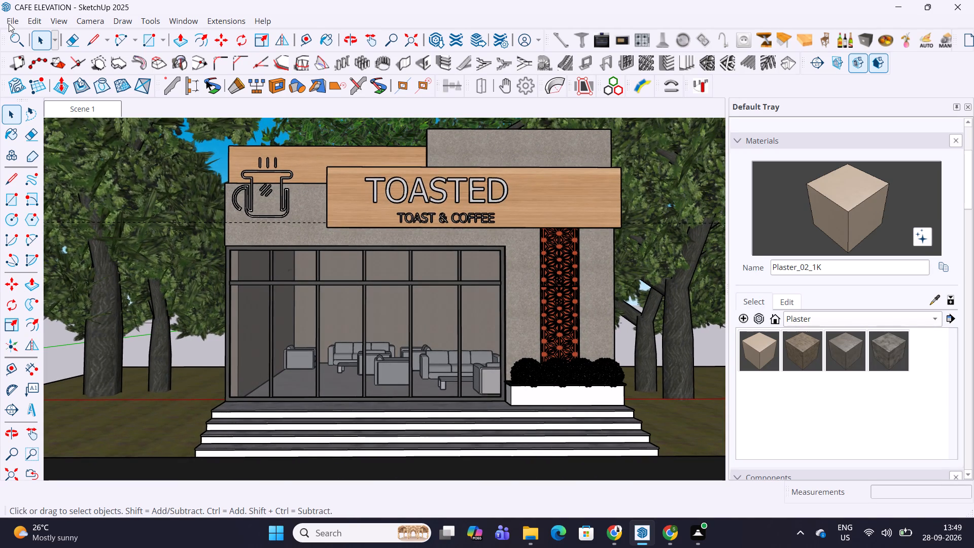
Export the front view as a JPEG 2D graphic named CAFE ELEVATION in the 3d folder.
click(9, 23)
click(43, 213)
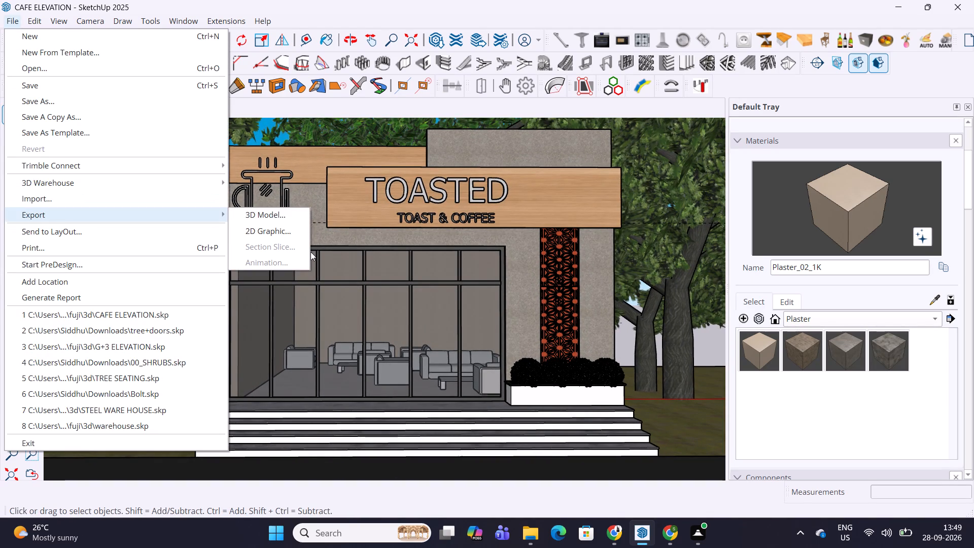
click(275, 228)
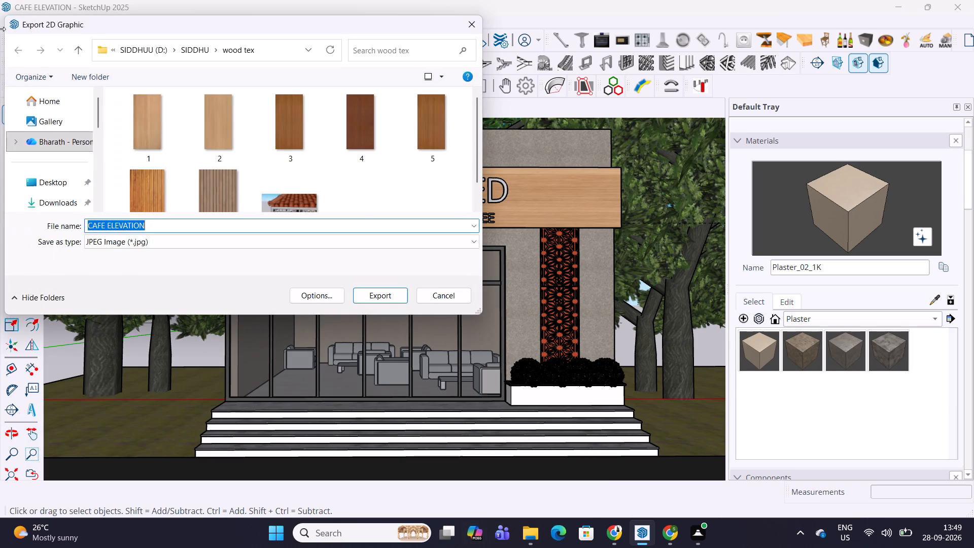
scroll(59, 188, down, 5)
double_click(54, 118)
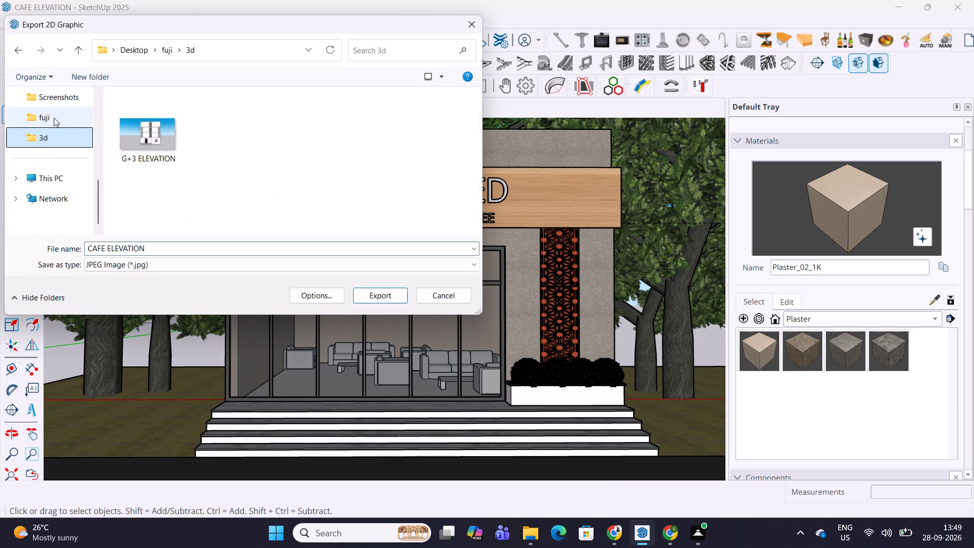
click(393, 295)
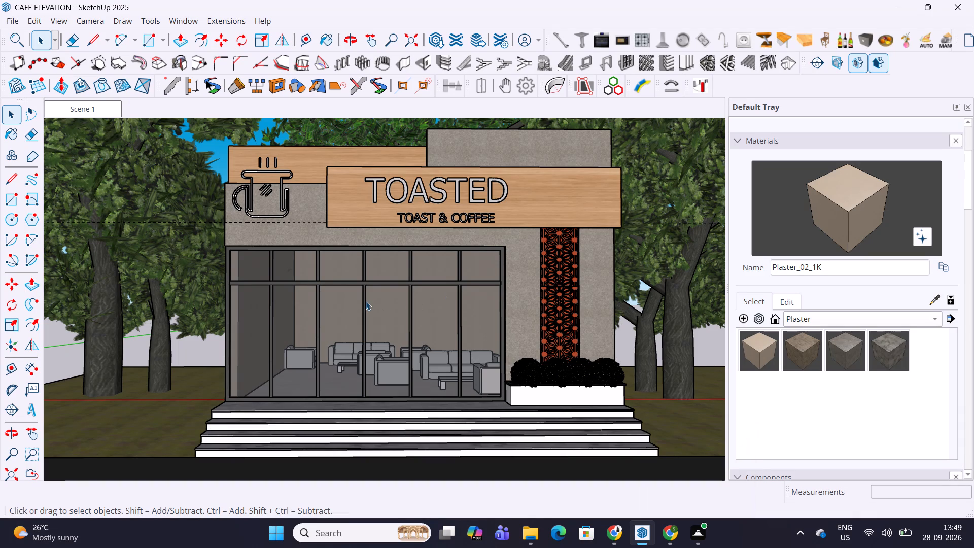
key(Escape)
key(Escape)
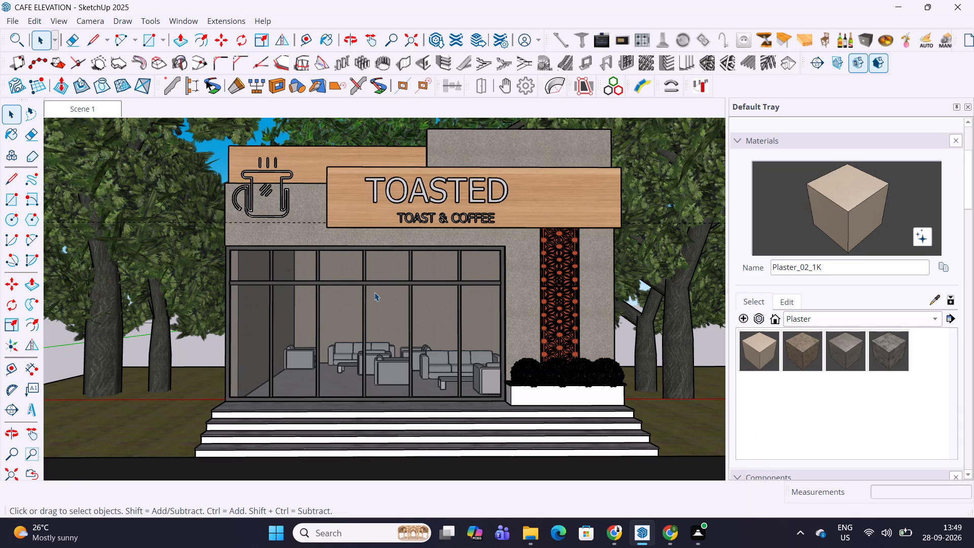
Save the café model again.
key(ctrl+s)
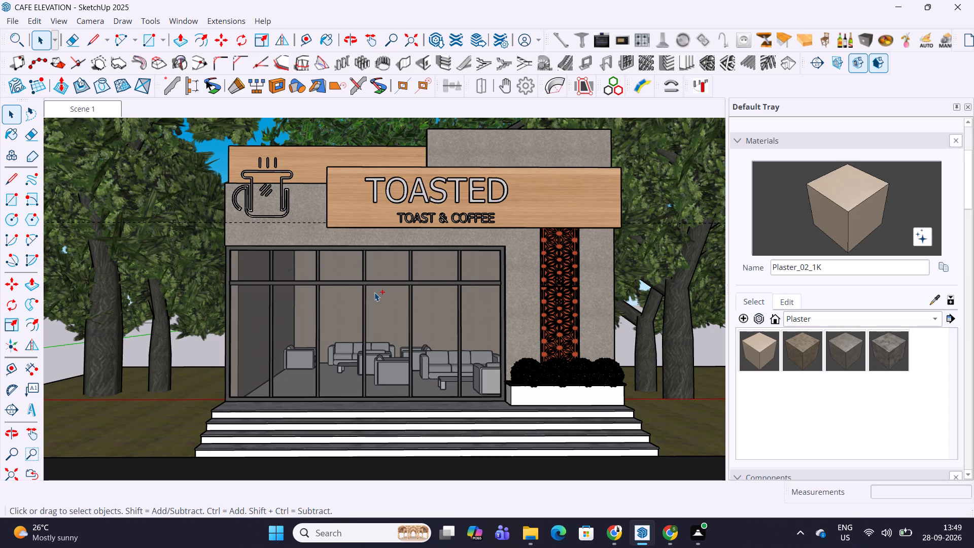
key(ctrl+s)
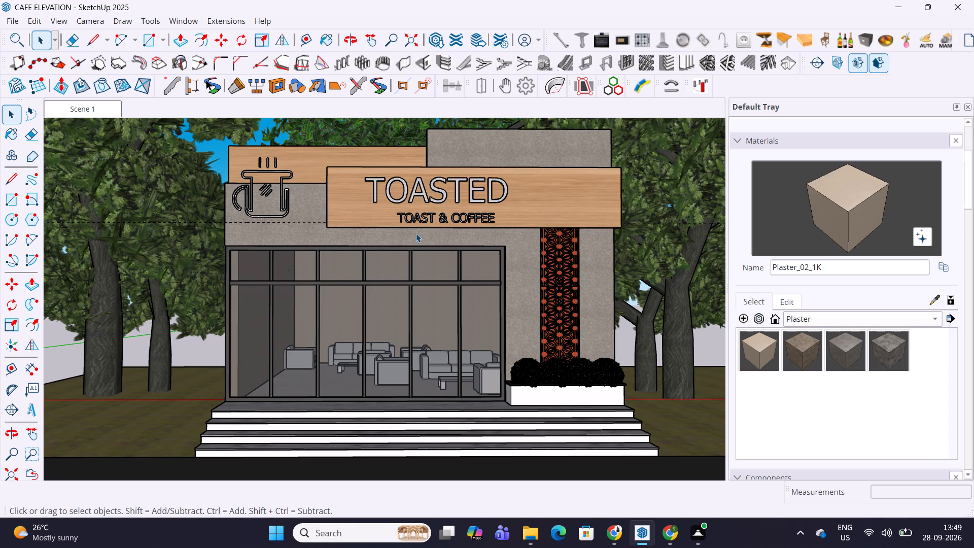
Paint the road surface in front of the café steps with Roofing_04_1K from the Roofing collection.
scroll(295, 239, down, 5)
shift+middle_drag(381, 236, 418, 301)
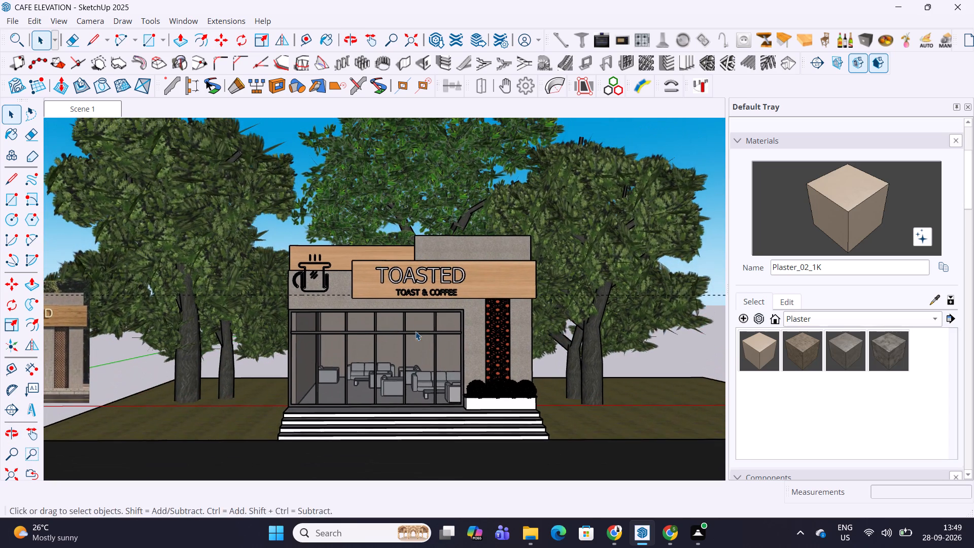
middle_drag(414, 361, 403, 219)
click(832, 313)
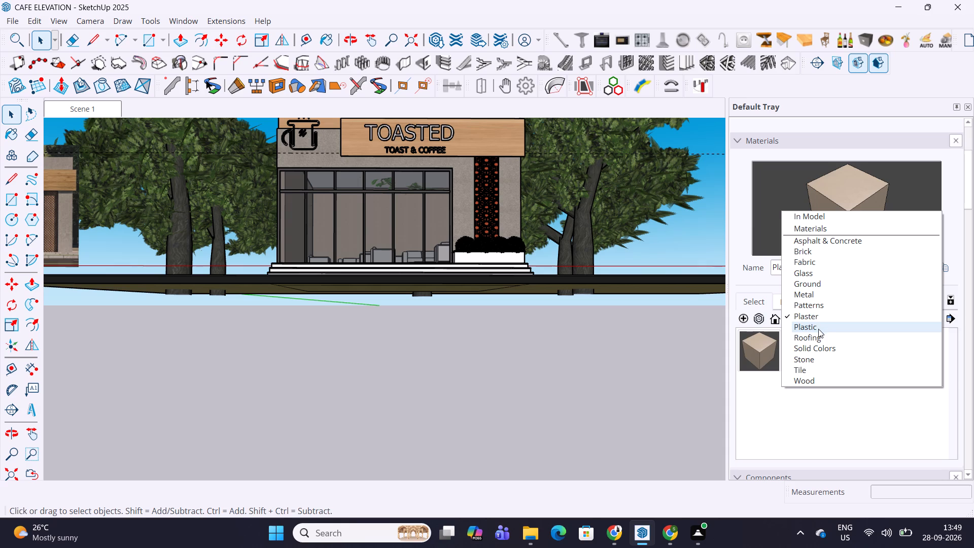
click(821, 334)
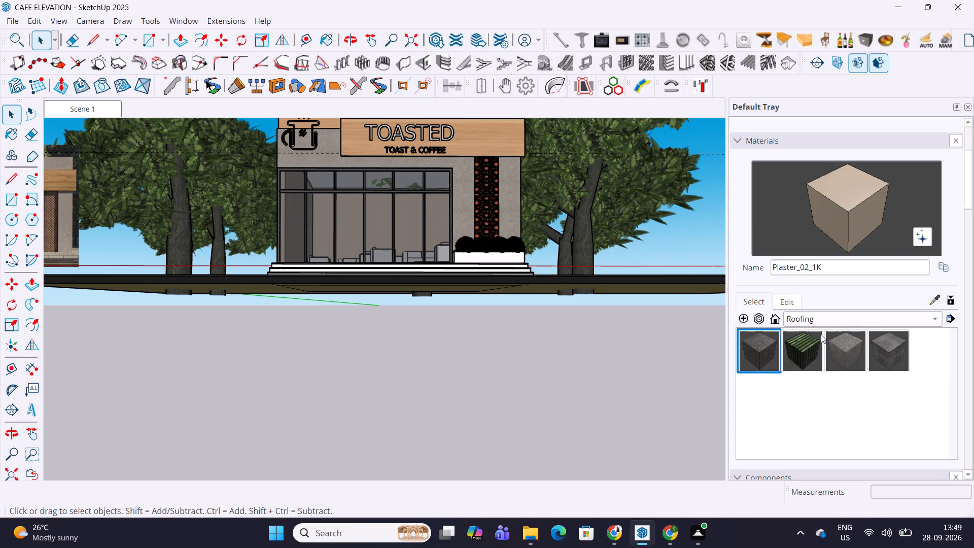
click(849, 356)
middle_drag(618, 323, 616, 476)
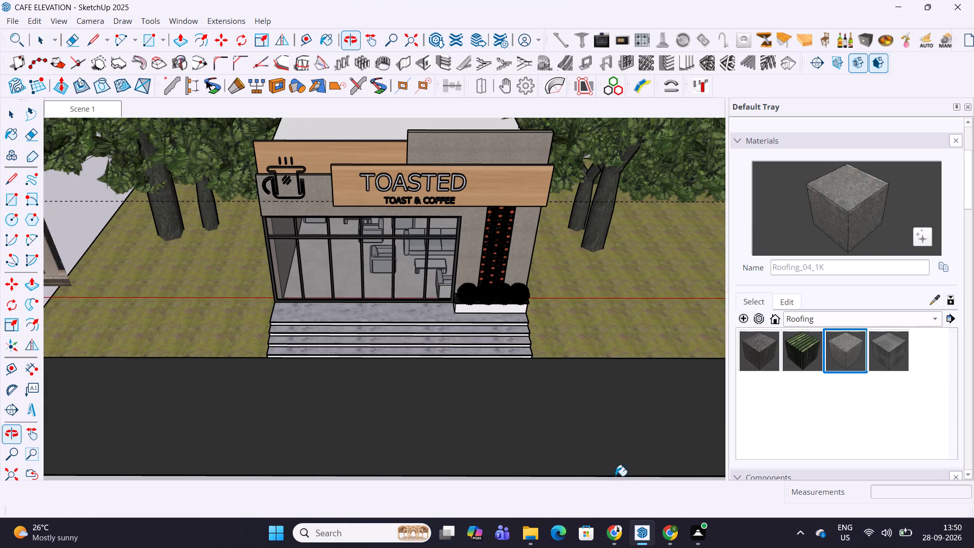
click(567, 422)
key(space)
Examine the road's new paving texture up close and from several angles around the front steps.
scroll(391, 395, up, 12)
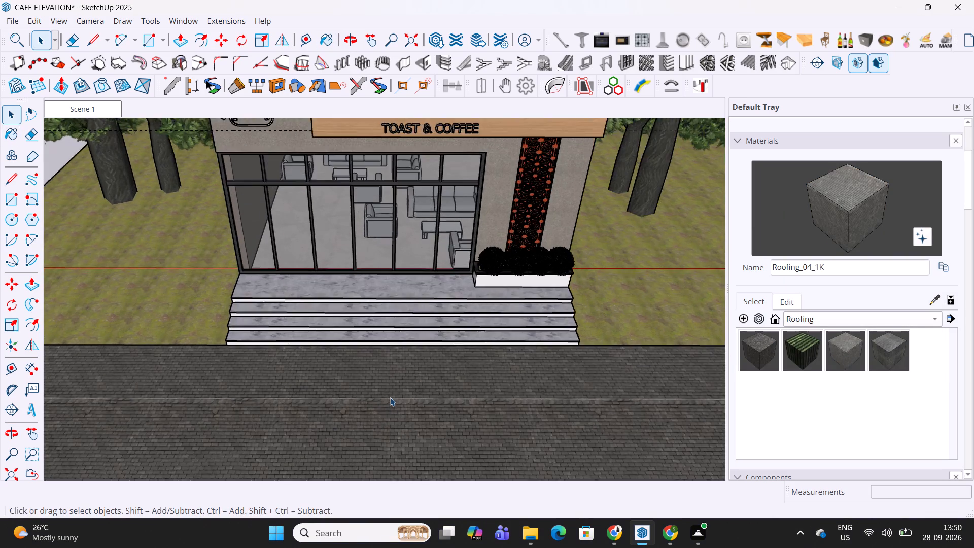
scroll(390, 397, up, 13)
scroll(463, 346, down, 6)
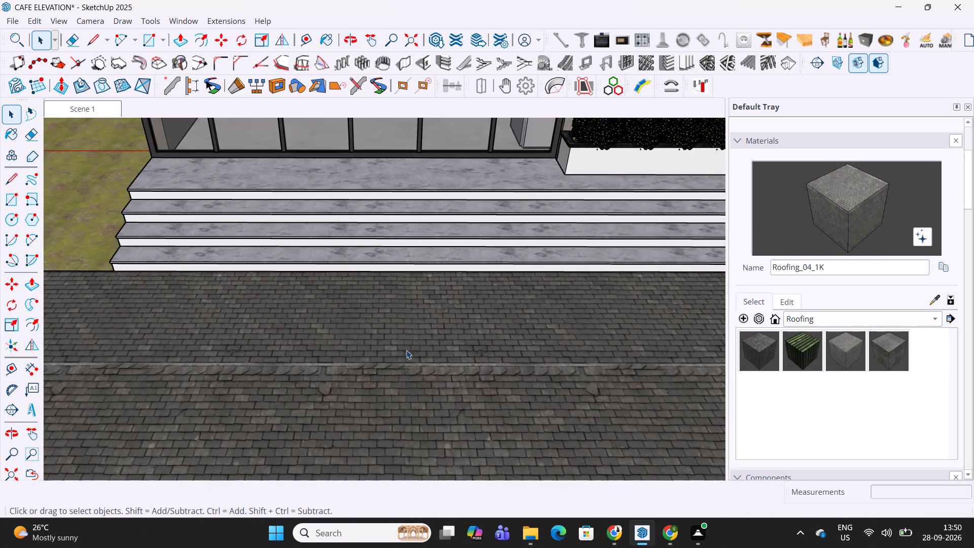
middle_drag(410, 353, 678, 358)
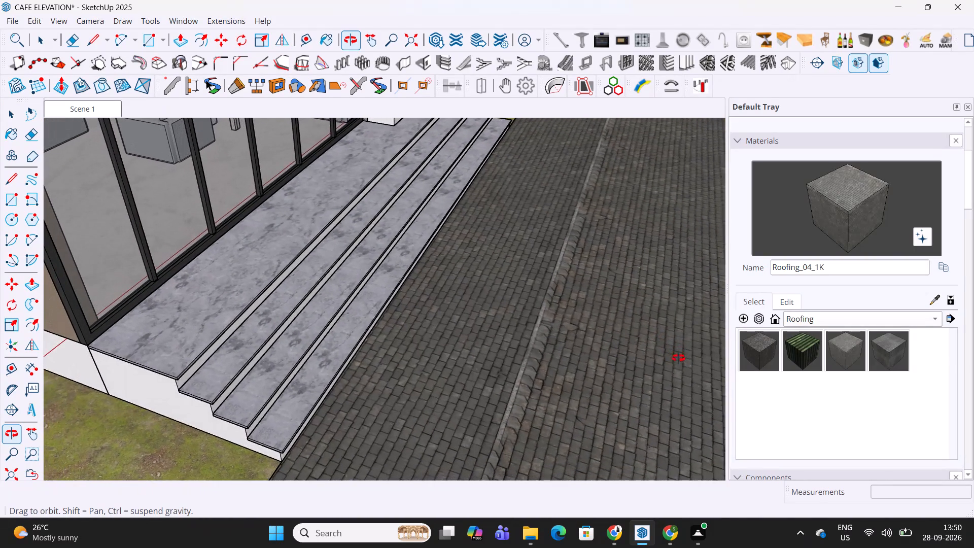
middle_drag(678, 358, 468, 294)
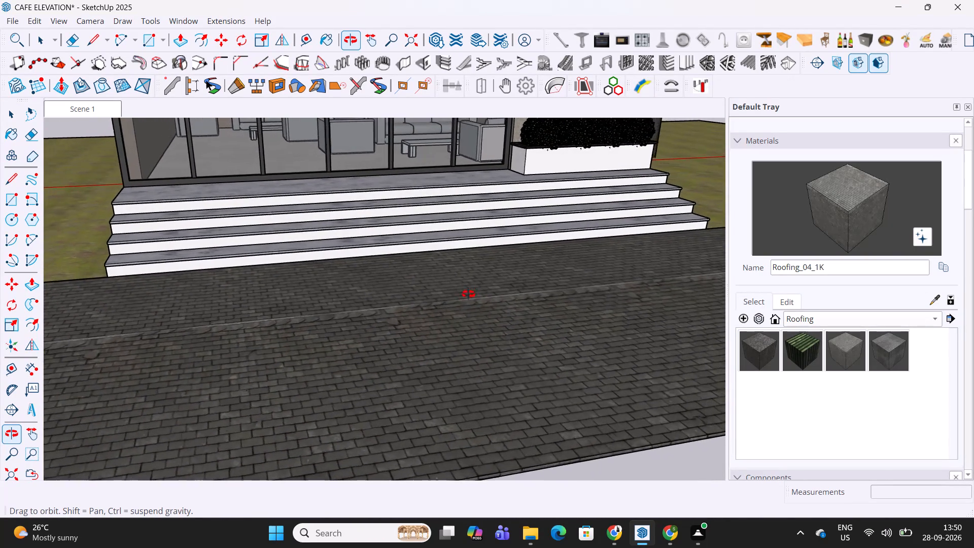
middle_drag(468, 294, 466, 297)
scroll(420, 413, up, 10)
middle_drag(441, 371, 522, 414)
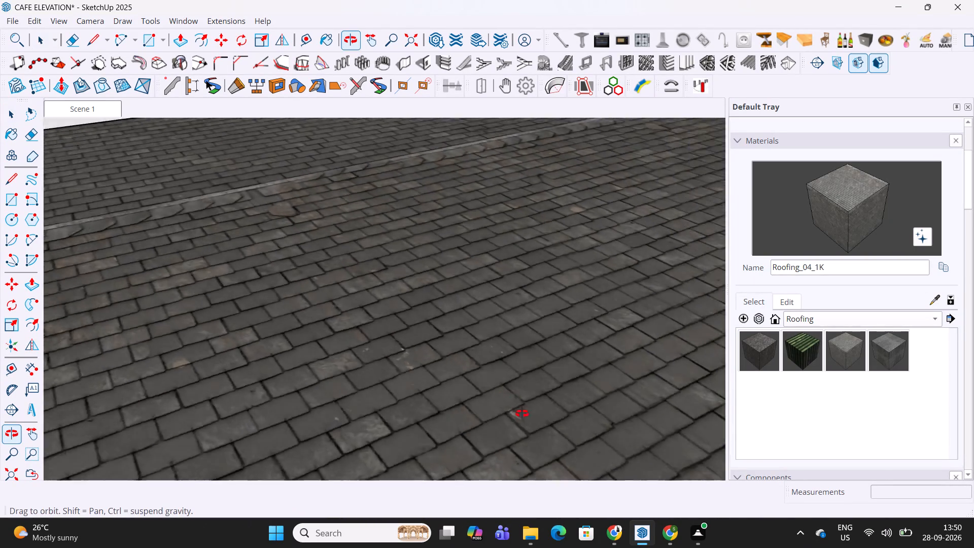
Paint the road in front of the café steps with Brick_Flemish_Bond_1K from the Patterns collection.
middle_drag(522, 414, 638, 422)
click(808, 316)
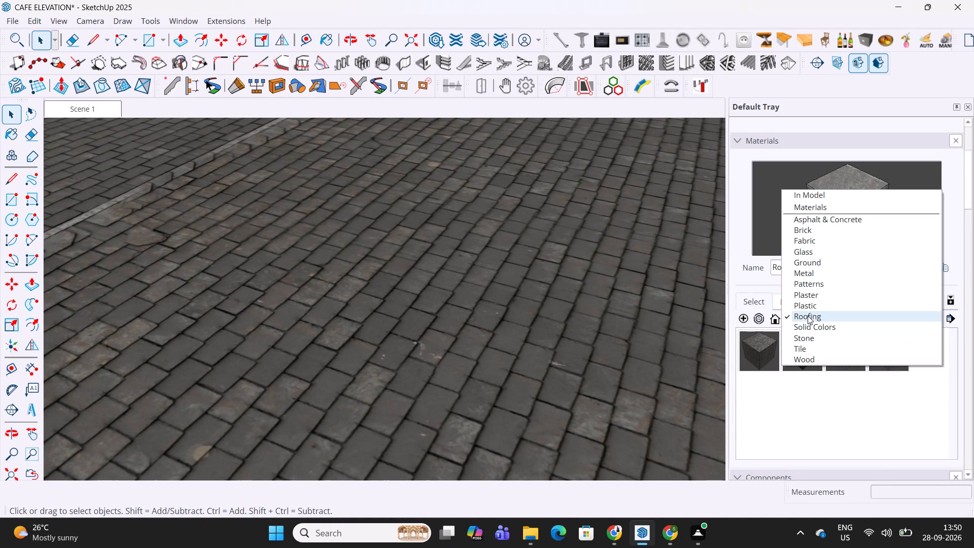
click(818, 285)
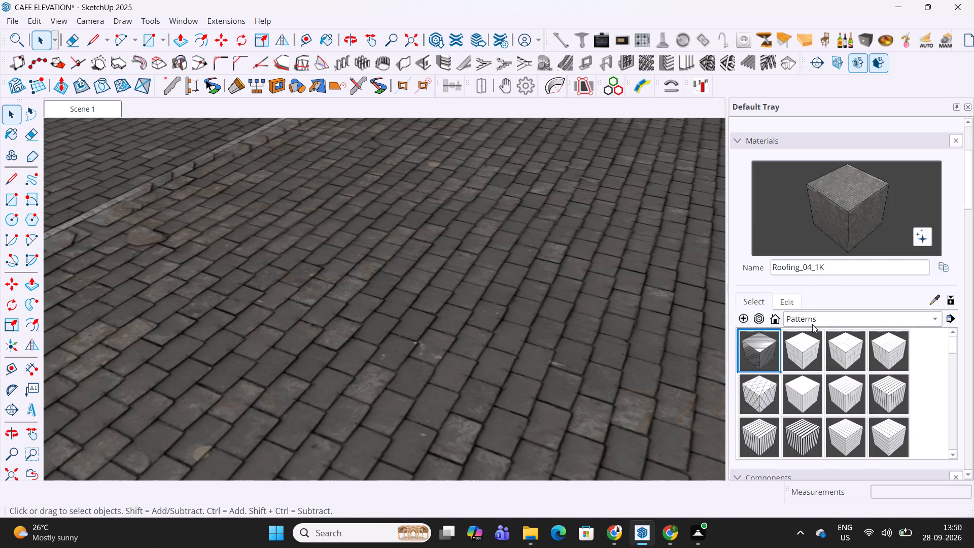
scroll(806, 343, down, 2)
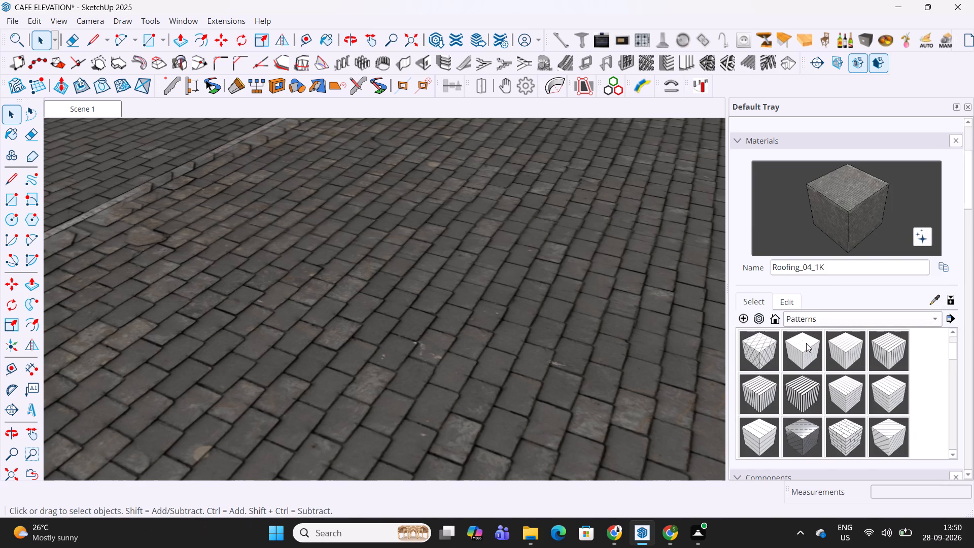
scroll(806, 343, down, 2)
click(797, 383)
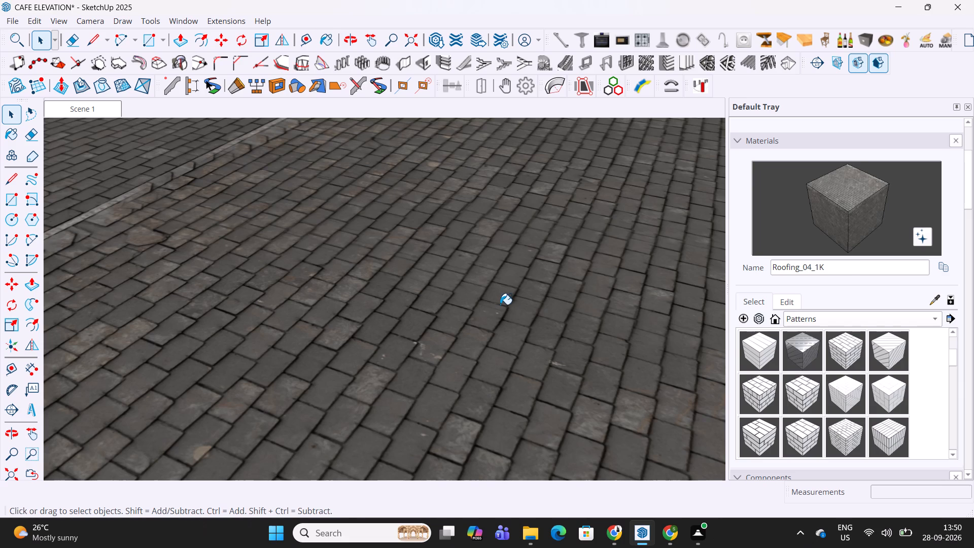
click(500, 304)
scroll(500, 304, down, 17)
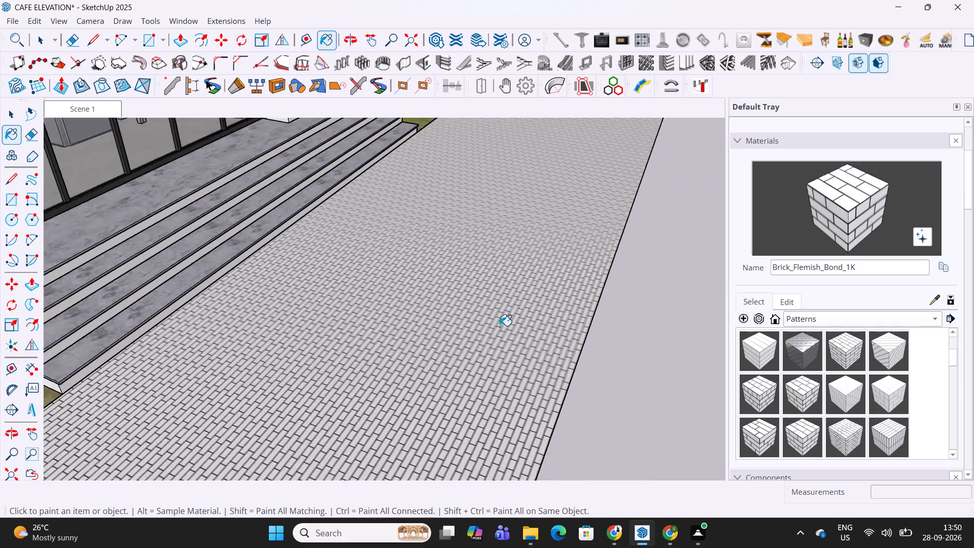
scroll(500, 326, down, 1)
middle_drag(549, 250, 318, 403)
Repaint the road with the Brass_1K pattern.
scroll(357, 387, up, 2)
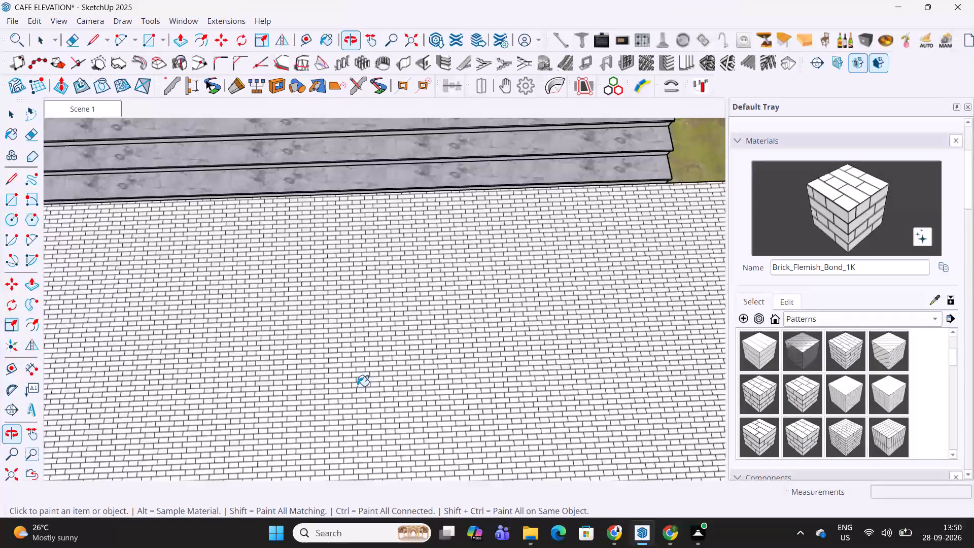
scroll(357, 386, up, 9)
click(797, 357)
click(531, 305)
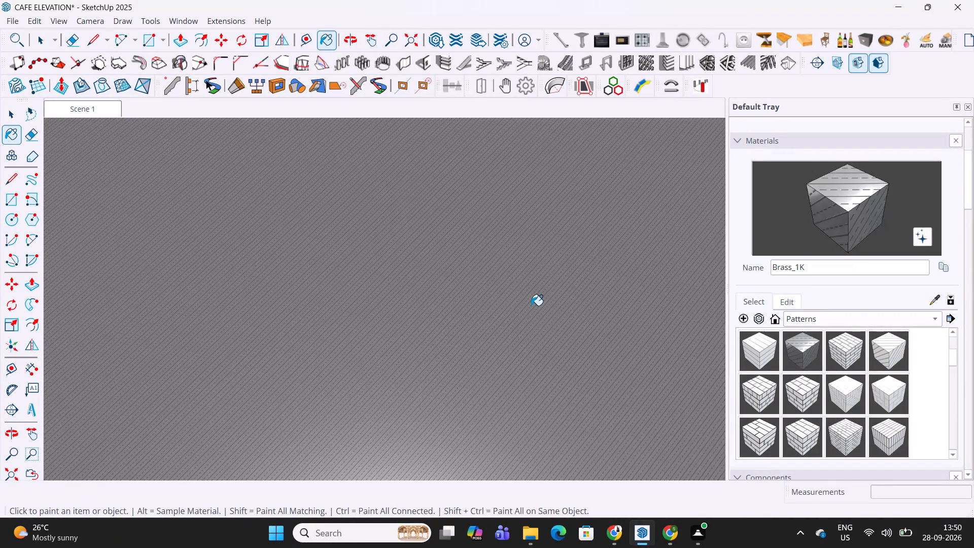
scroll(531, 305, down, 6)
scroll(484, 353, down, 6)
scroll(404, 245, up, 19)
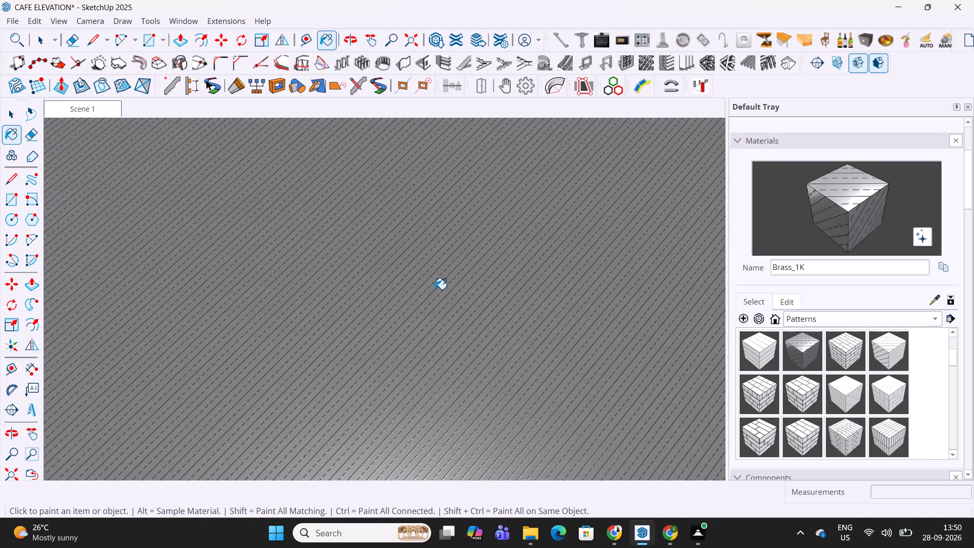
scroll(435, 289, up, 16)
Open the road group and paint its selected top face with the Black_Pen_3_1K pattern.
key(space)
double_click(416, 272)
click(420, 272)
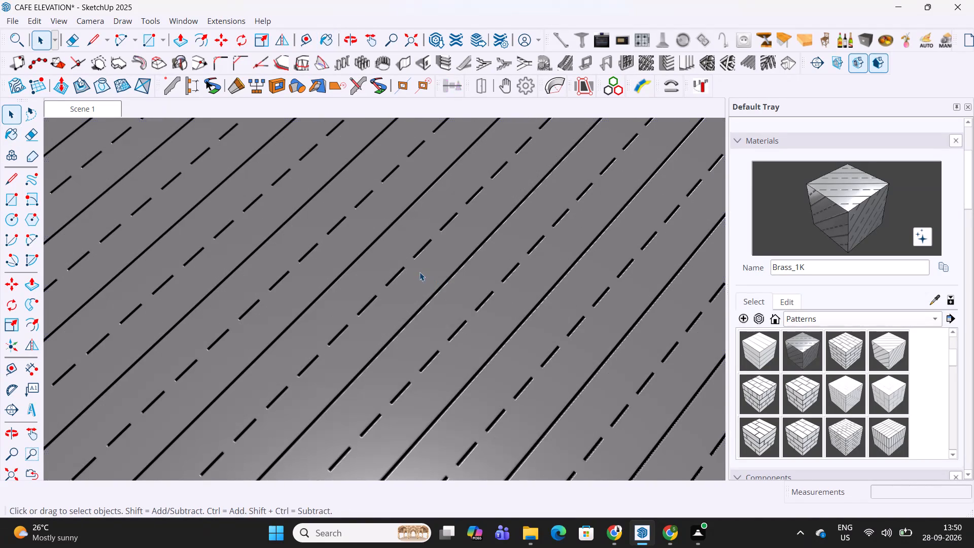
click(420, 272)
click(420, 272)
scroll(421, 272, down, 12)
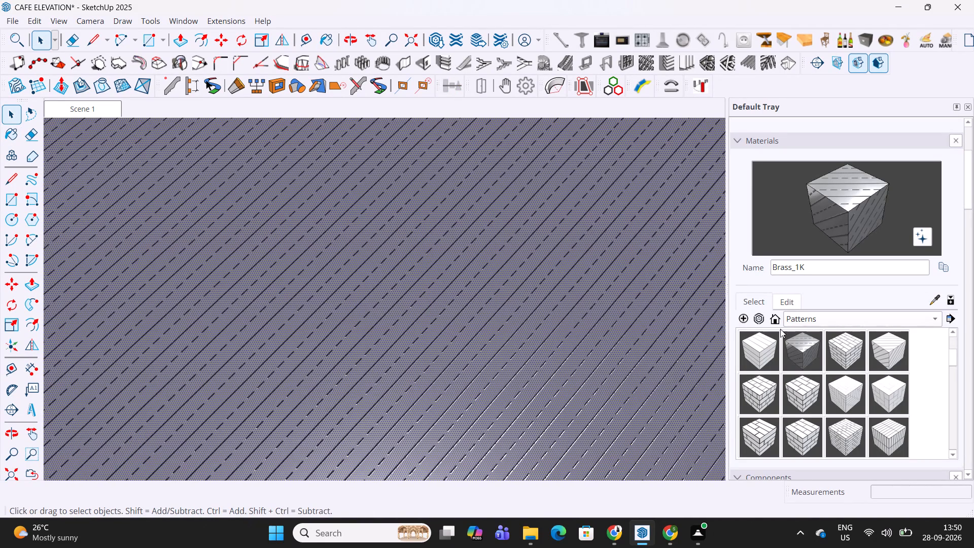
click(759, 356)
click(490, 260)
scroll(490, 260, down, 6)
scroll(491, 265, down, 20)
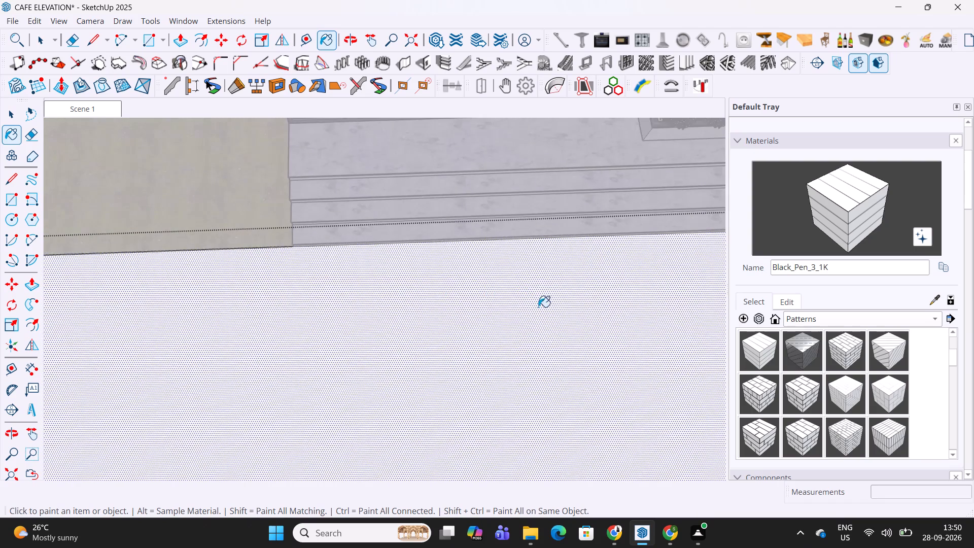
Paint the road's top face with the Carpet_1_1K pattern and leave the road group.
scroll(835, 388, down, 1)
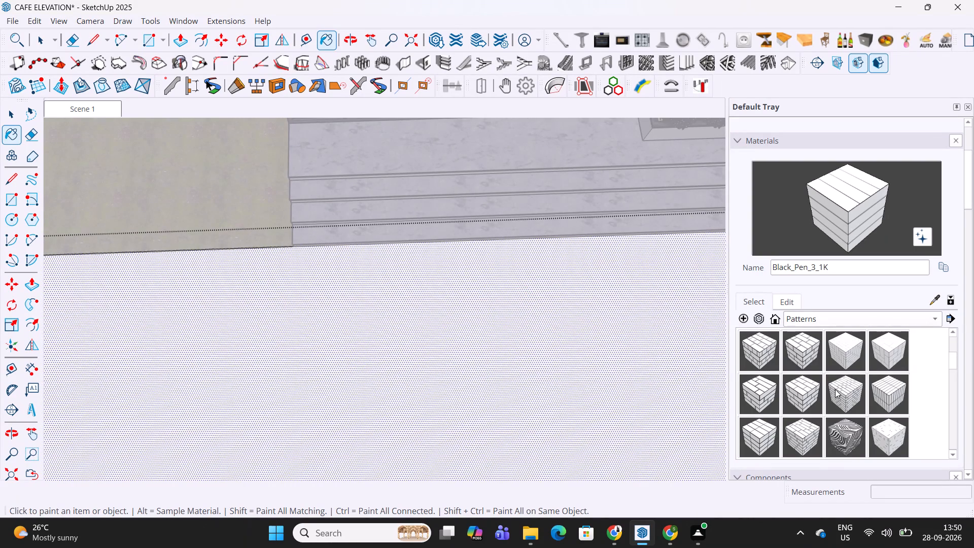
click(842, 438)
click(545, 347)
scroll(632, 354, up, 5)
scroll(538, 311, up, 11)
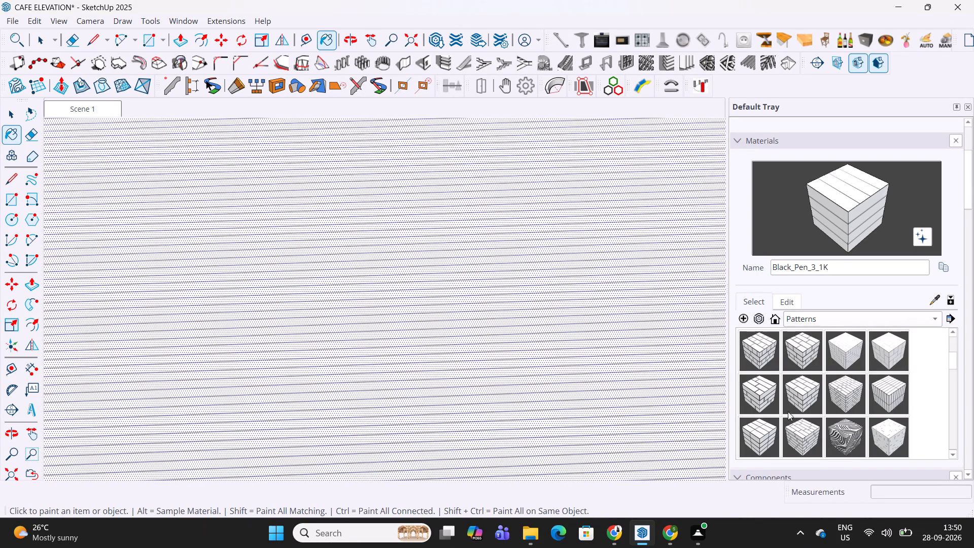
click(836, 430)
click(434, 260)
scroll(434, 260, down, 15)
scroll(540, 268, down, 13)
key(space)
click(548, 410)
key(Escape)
Examine the carpet-patterned road around the front steps up close and from several angles.
scroll(529, 289, up, 5)
key(Escape)
scroll(529, 287, up, 10)
shift+middle_drag(527, 228, 502, 443)
middle_drag(502, 384, 490, 175)
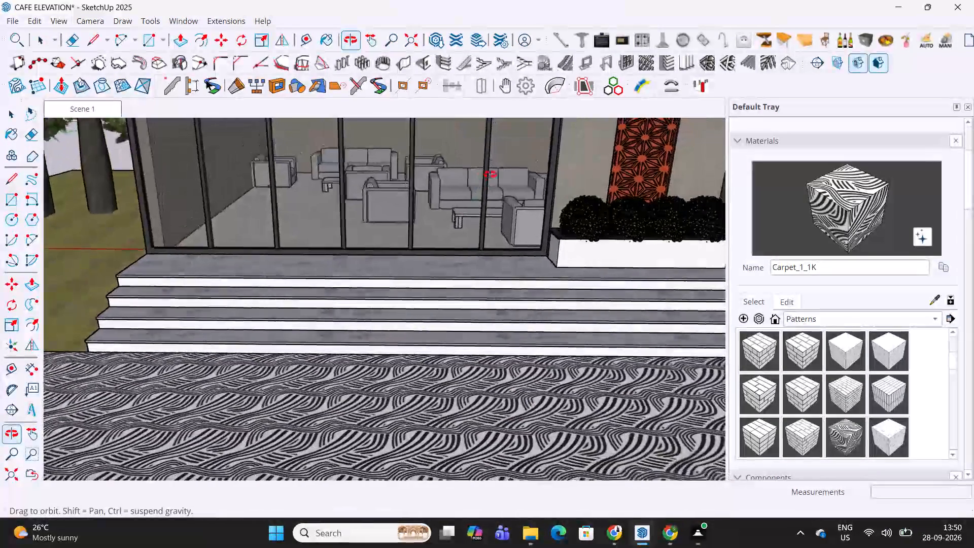
middle_drag(490, 175, 509, 170)
scroll(509, 216, down, 5)
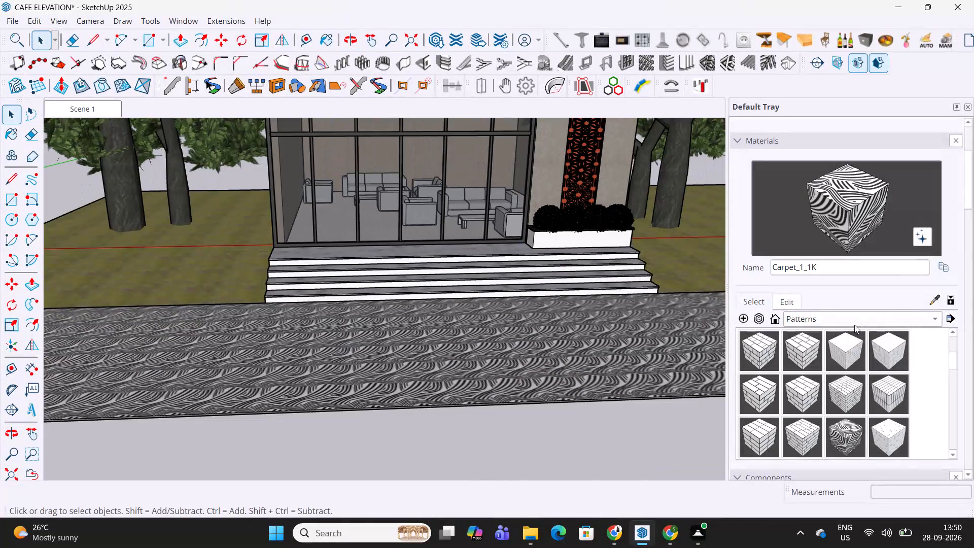
Try to paint the closed road group with M07_Charcoal_Gleam from the Solid Colors collection.
click(854, 325)
click(820, 359)
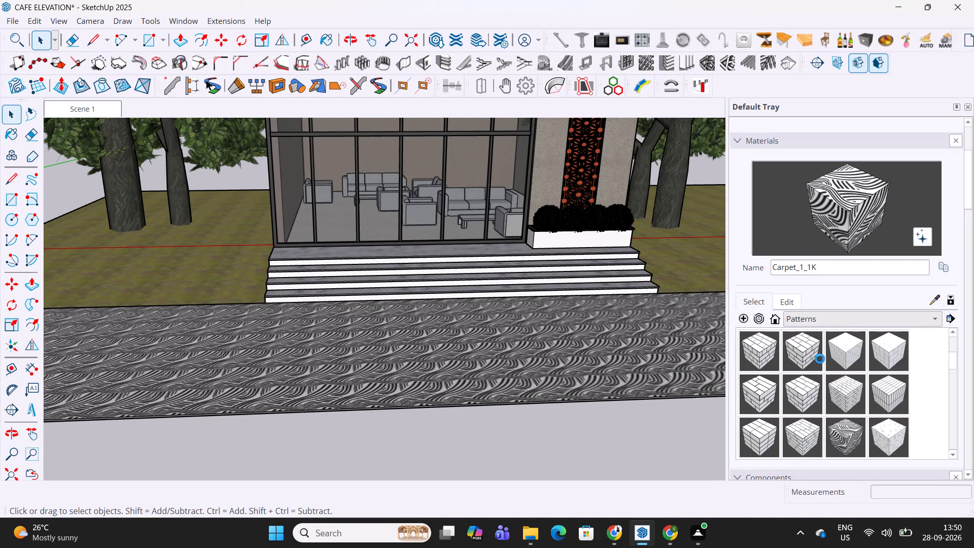
scroll(840, 362, down, 5)
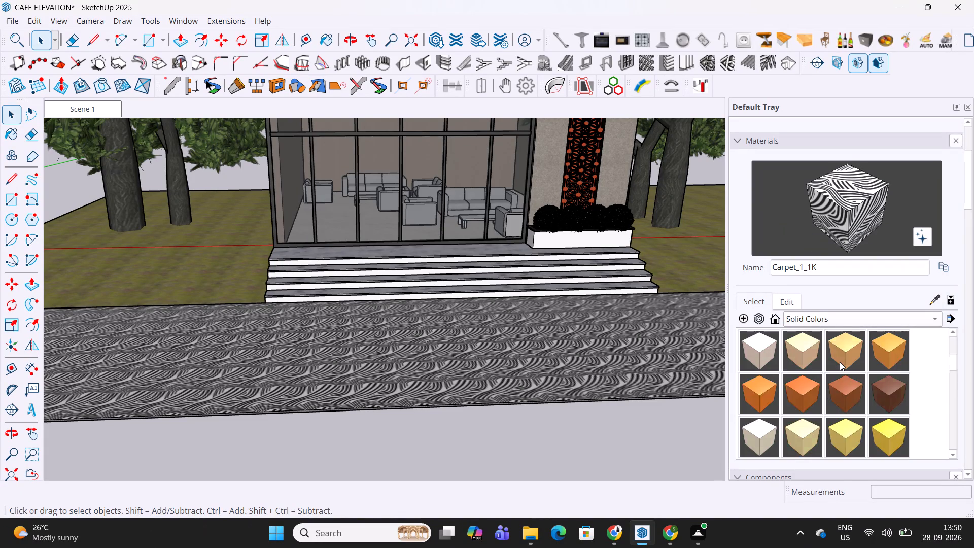
scroll(840, 362, down, 16)
scroll(840, 362, down, 7)
scroll(840, 362, up, 2)
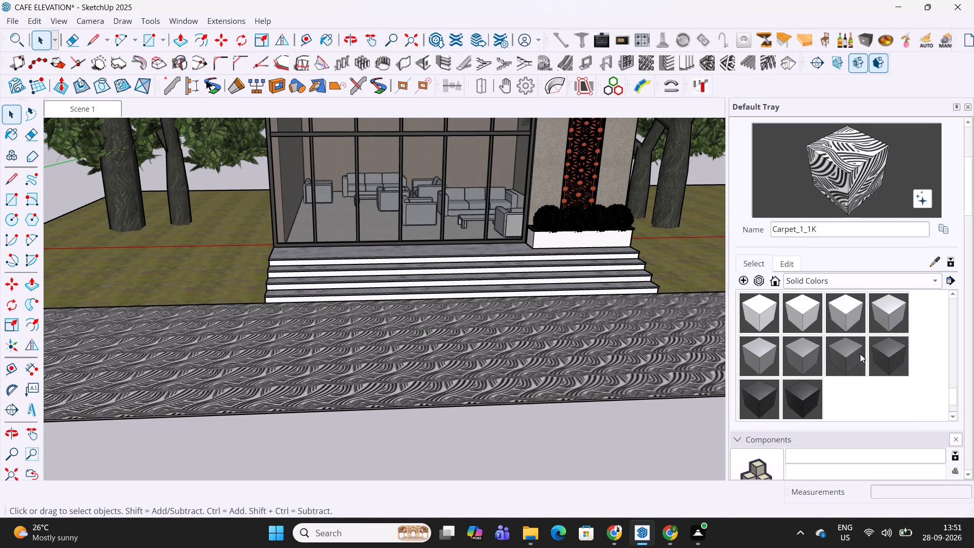
click(881, 352)
click(640, 352)
scroll(547, 365, up, 5)
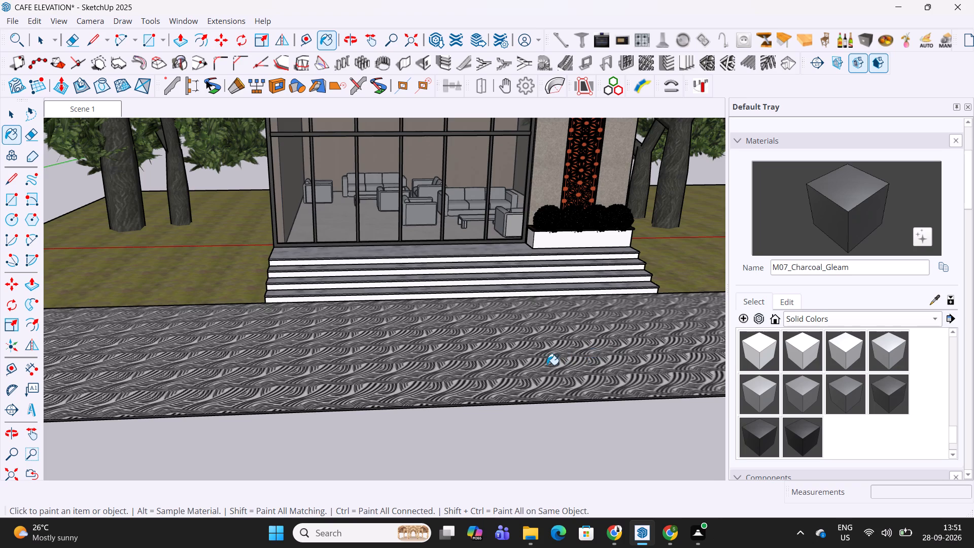
scroll(533, 387, up, 12)
click(506, 358)
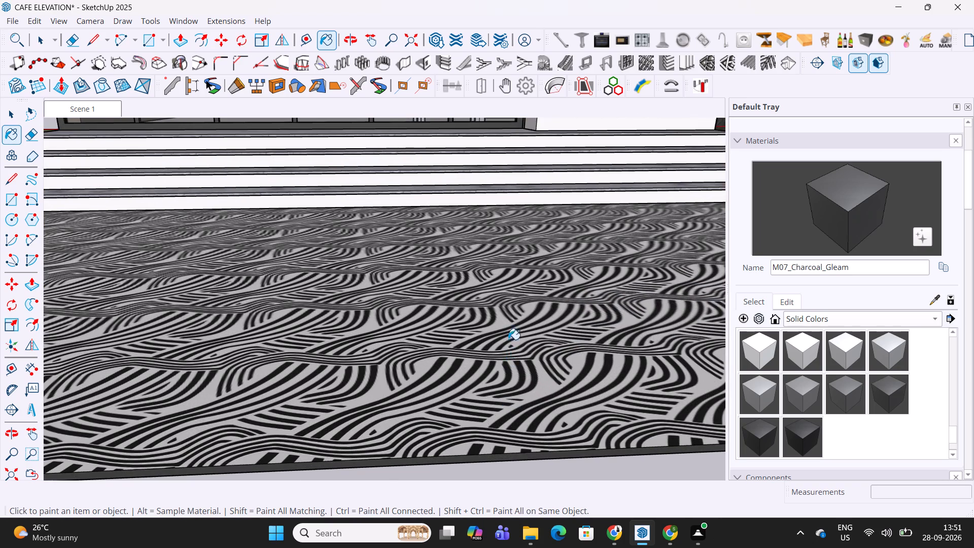
Paint the road's geometry inside its group with M07_Charcoal_Gleam and leave the group.
scroll(512, 329, down, 6)
middle_drag(517, 351, 519, 415)
key(space)
triple_click(511, 339)
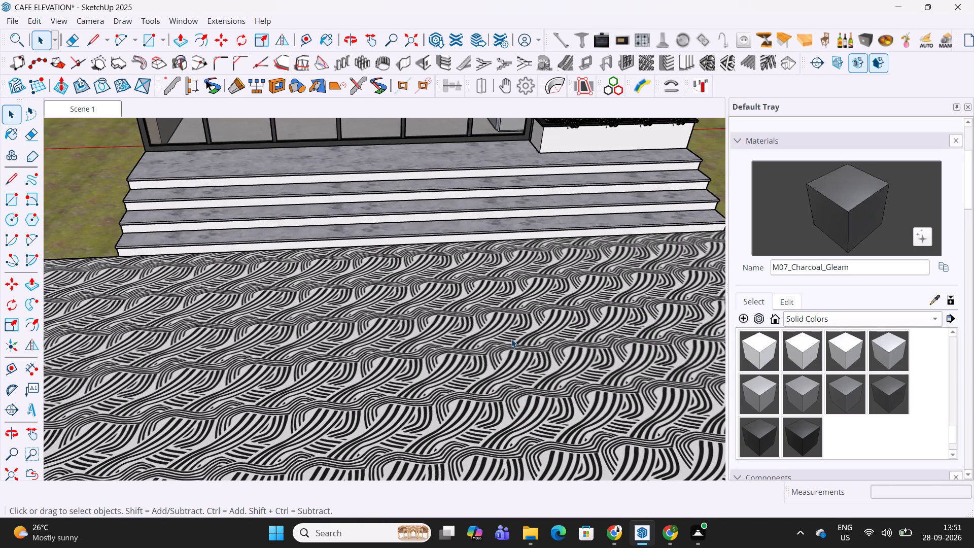
double_click(511, 339)
click(887, 387)
click(524, 367)
key(space)
key(Escape)
scroll(524, 367, down, 2)
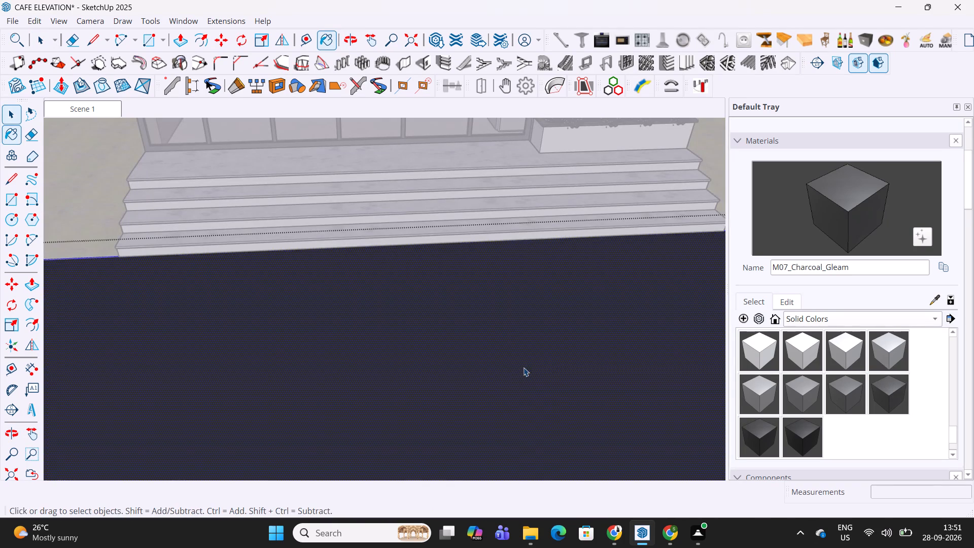
scroll(524, 367, down, 17)
key(Escape)
key(Escape)
key(Escape)
click(480, 394)
Check the whole café from the front and save the model.
middle_drag(493, 272, 490, 422)
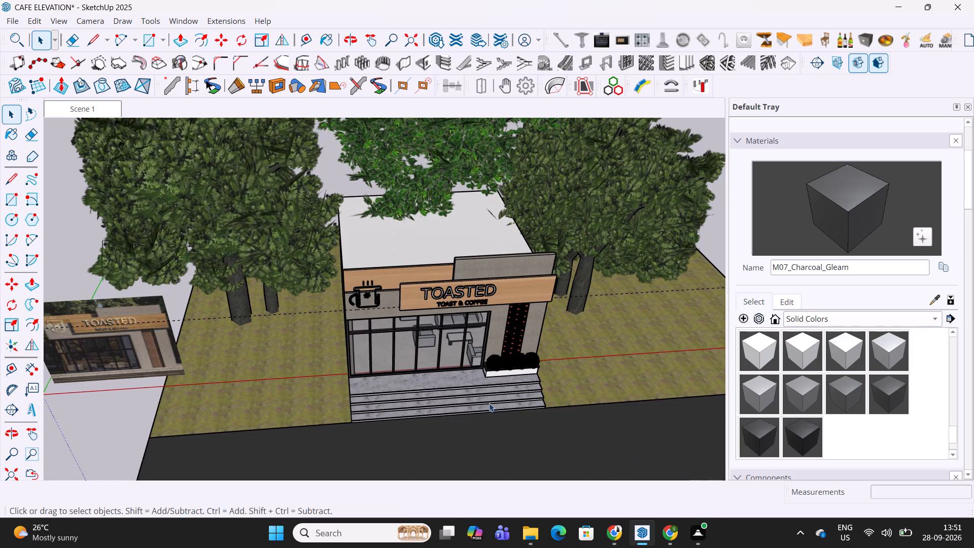
middle_drag(487, 398, 449, 292)
key(ctrl+s)
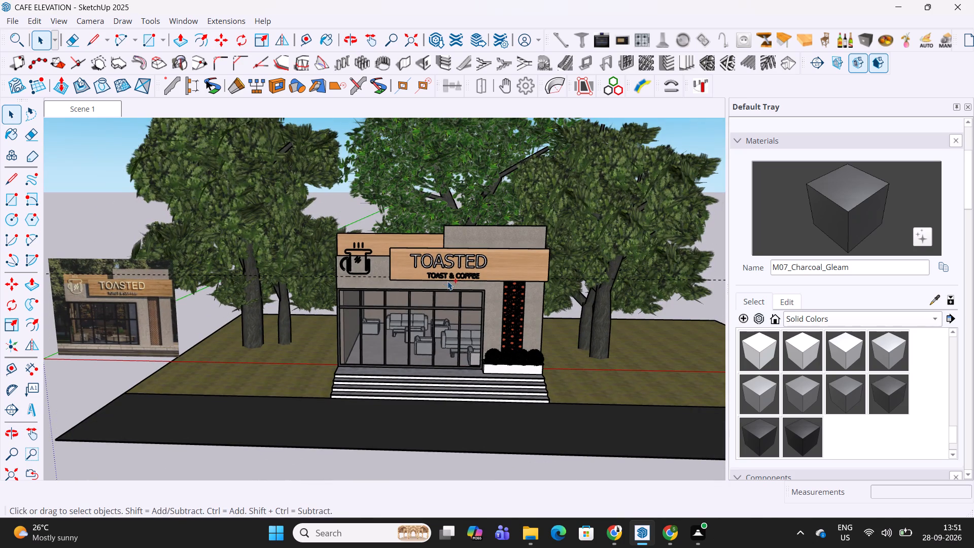
Delete the reference image standing beside the café.
click(69, 107)
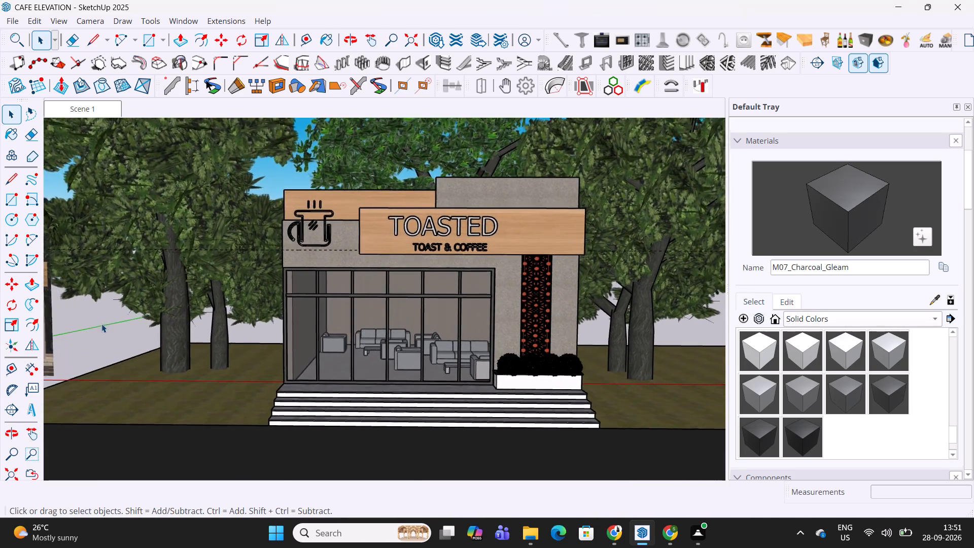
scroll(319, 334, down, 6)
click(79, 333)
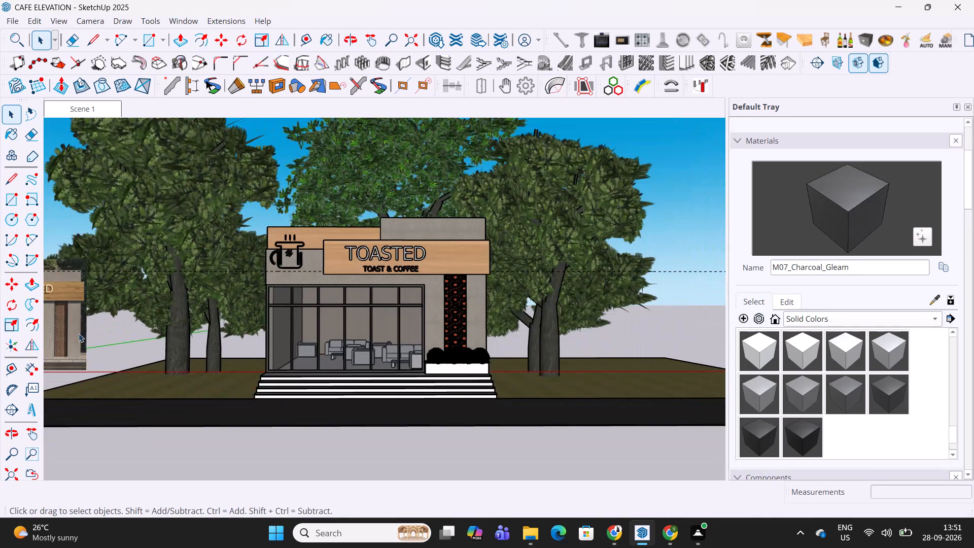
key(Delete)
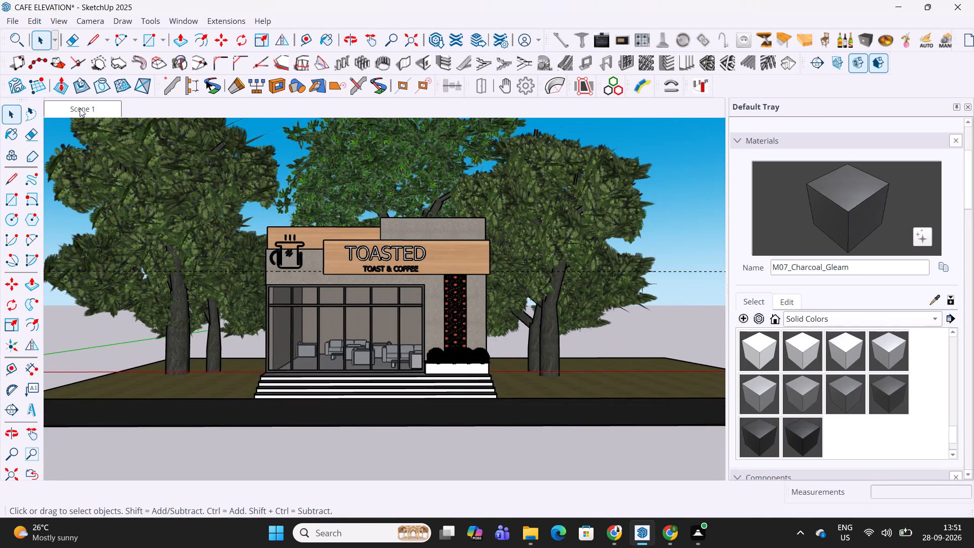
Restore the Scene 1 view and save the model.
click(80, 106)
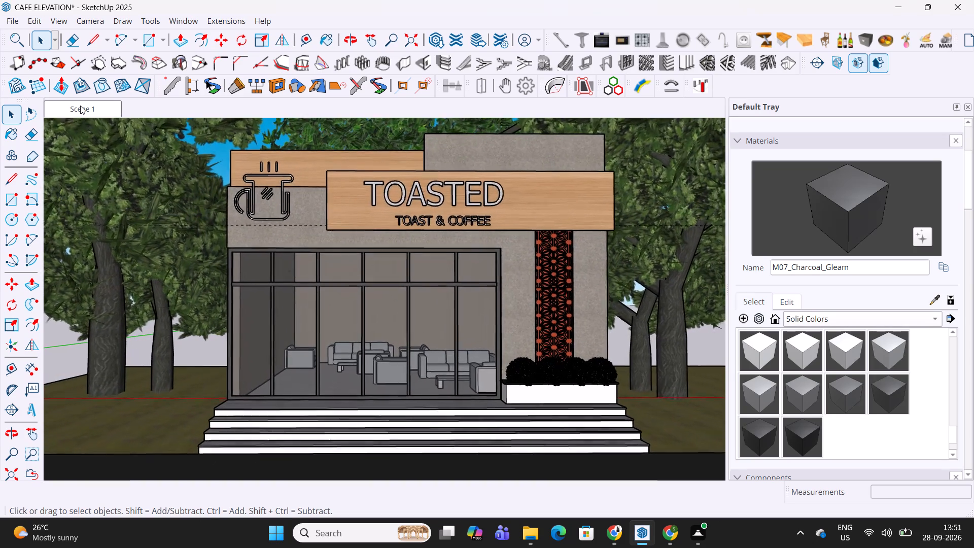
key(ctrl+s)
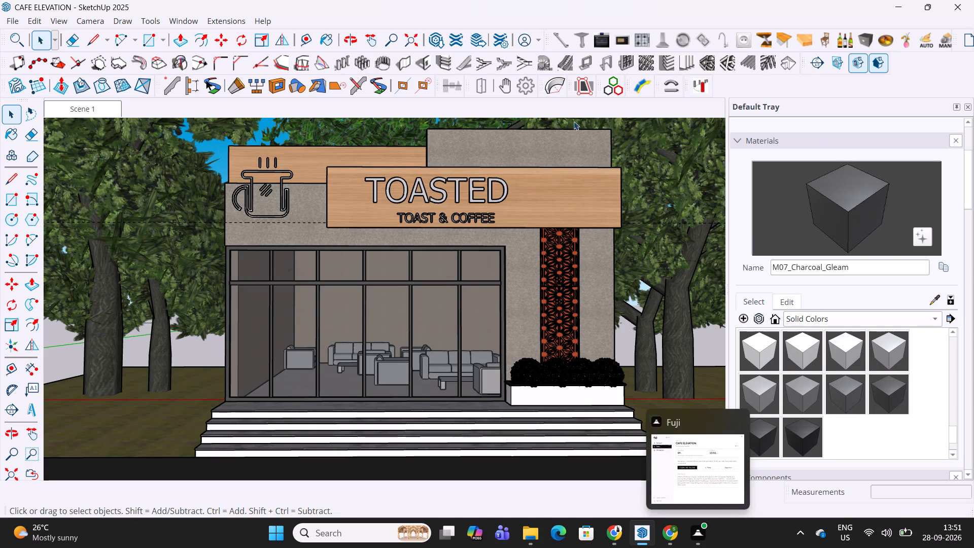
key(ctrl+s)
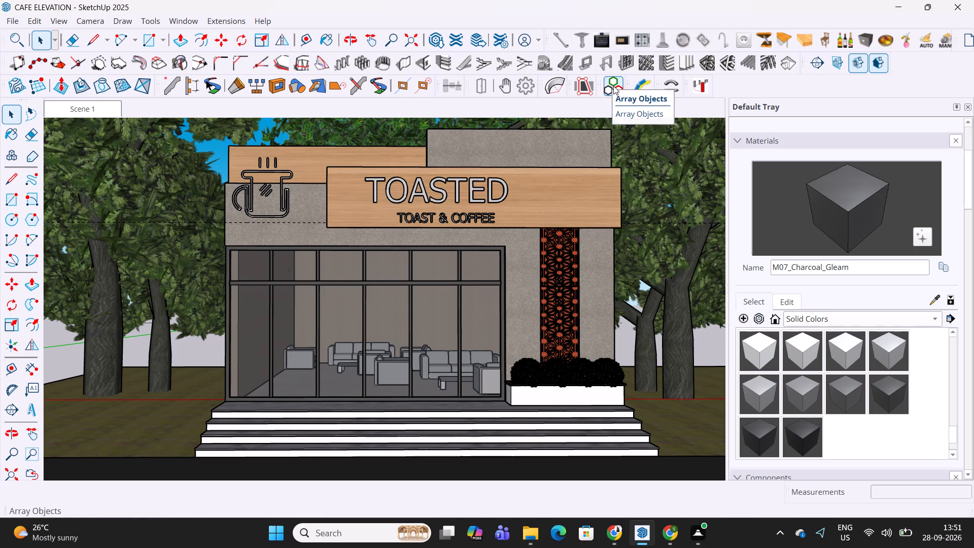
key(ctrl+s)
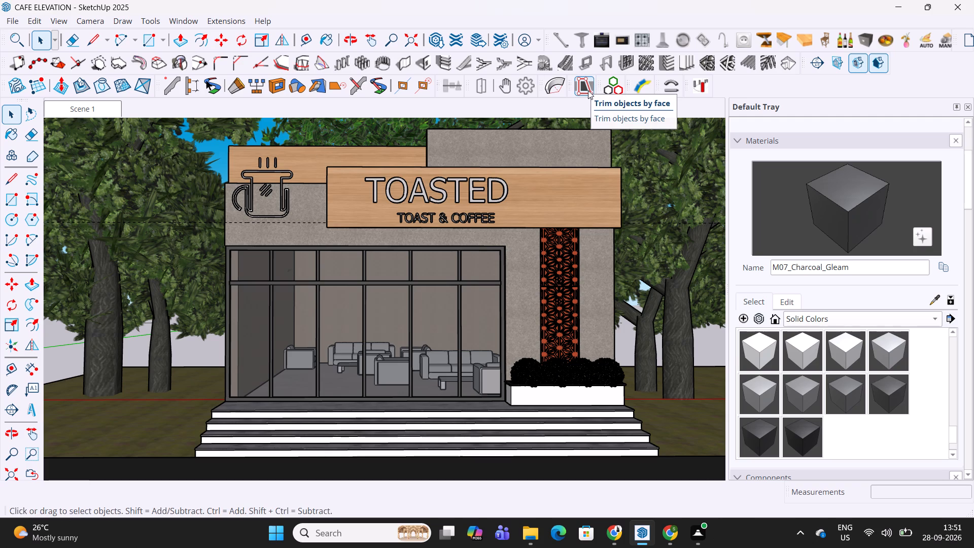
key(ctrl+s)
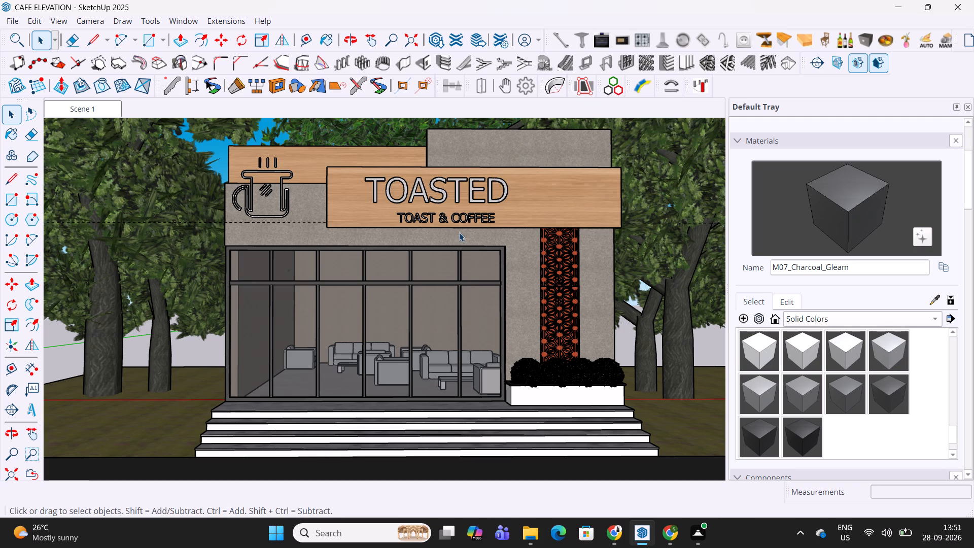
scroll(458, 236, down, 7)
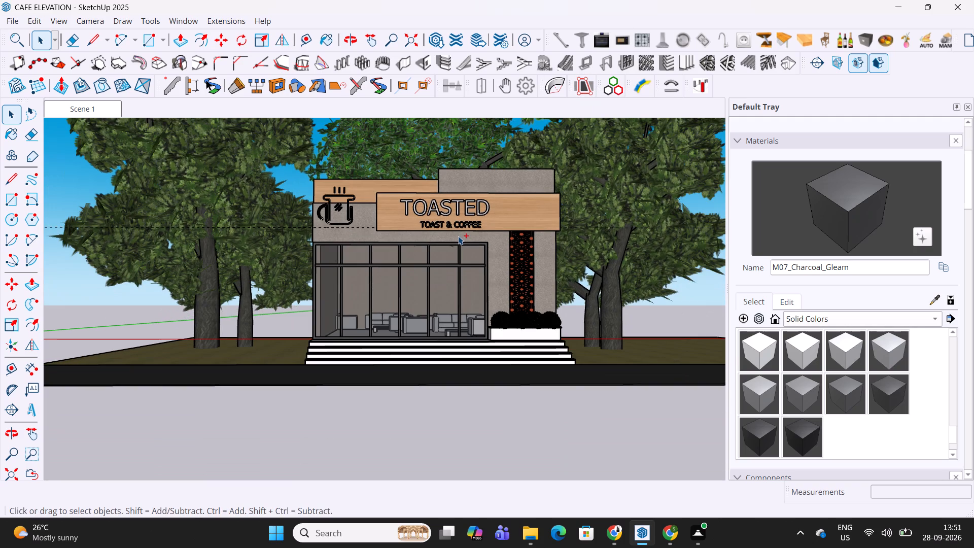
key(ctrl+s)
Restore the Scene 1 view and delete all guides from the model.
click(86, 107)
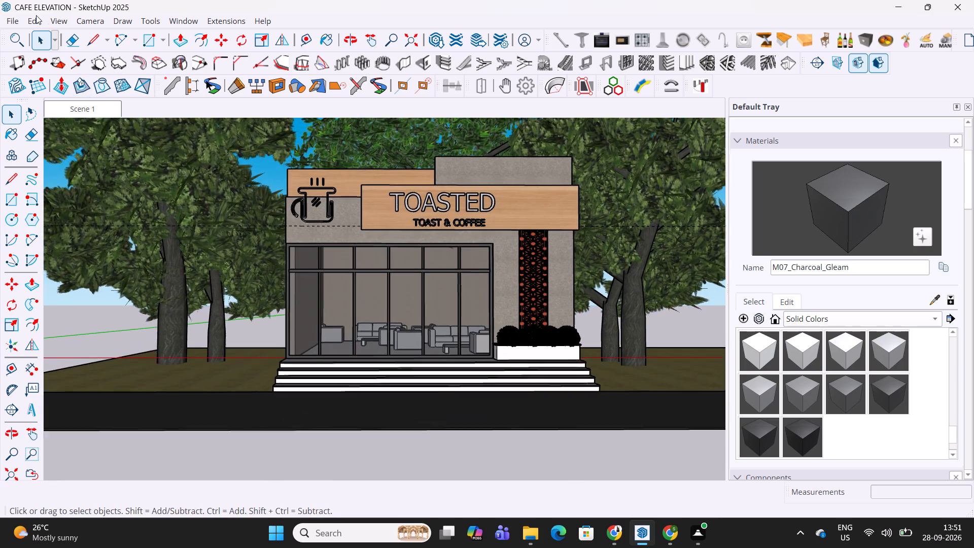
click(33, 16)
click(94, 153)
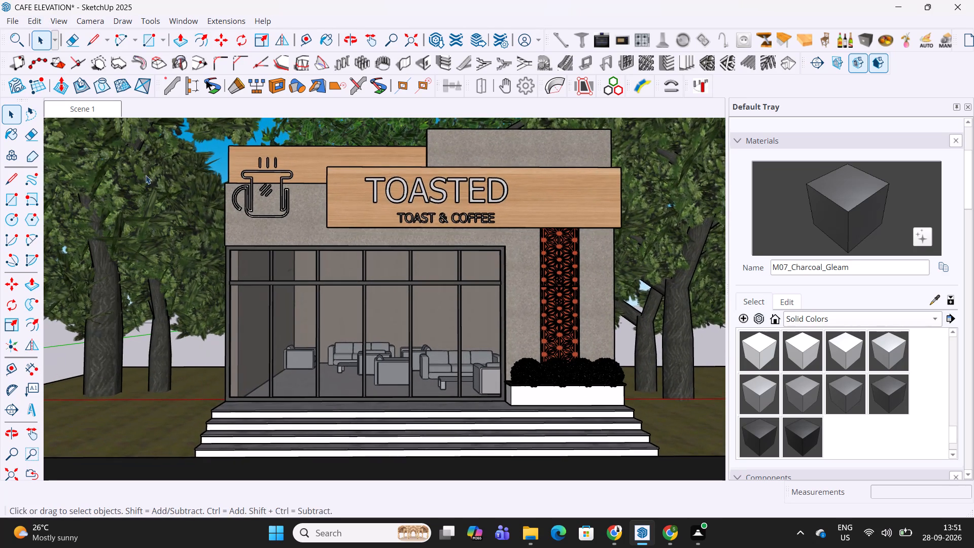
Save the cleaned-up café model.
key(ctrl+s)
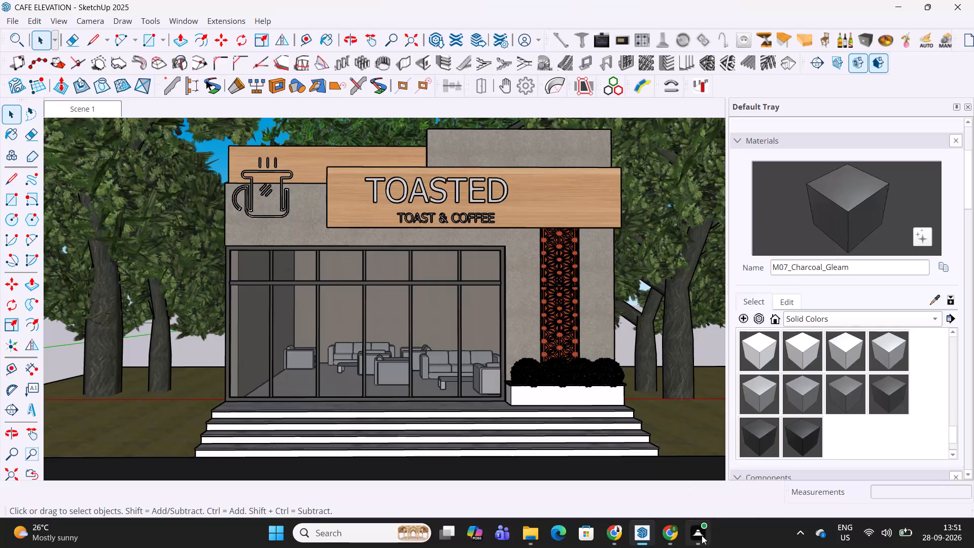